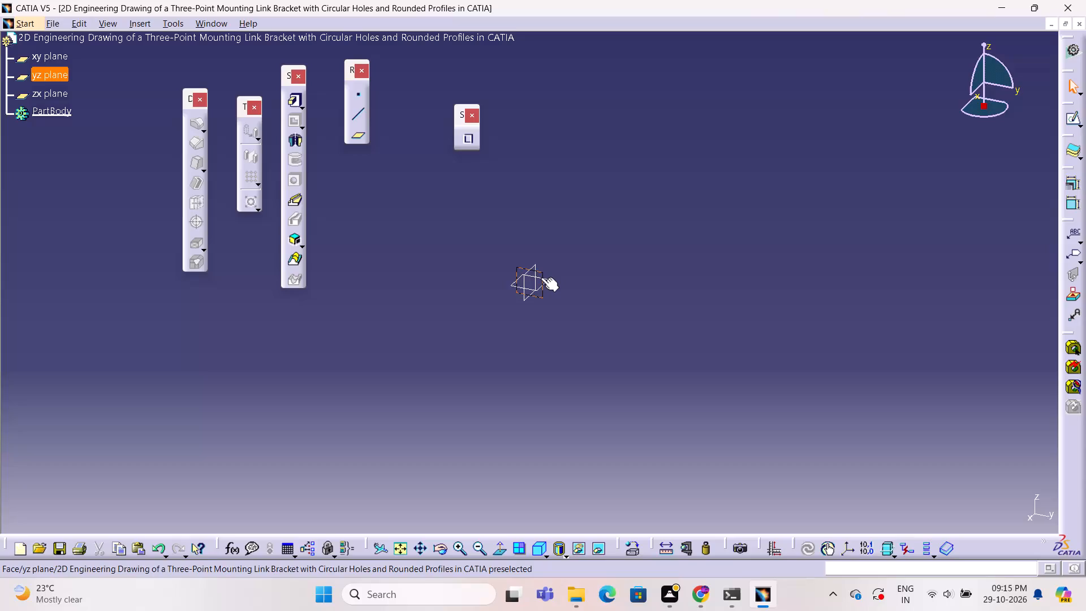
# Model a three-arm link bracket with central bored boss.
# Start a positioned sketch on the yz plane with implicit origin and orientation.
pyautogui.click(595, 265)
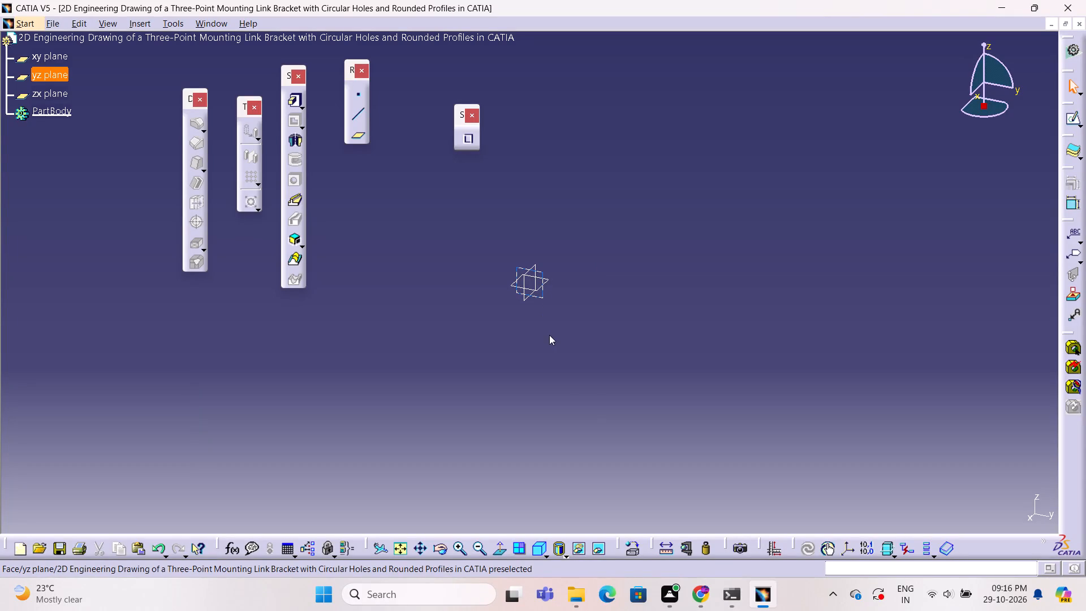
pyautogui.doubleClick(544, 291)
pyautogui.click(1082, 124)
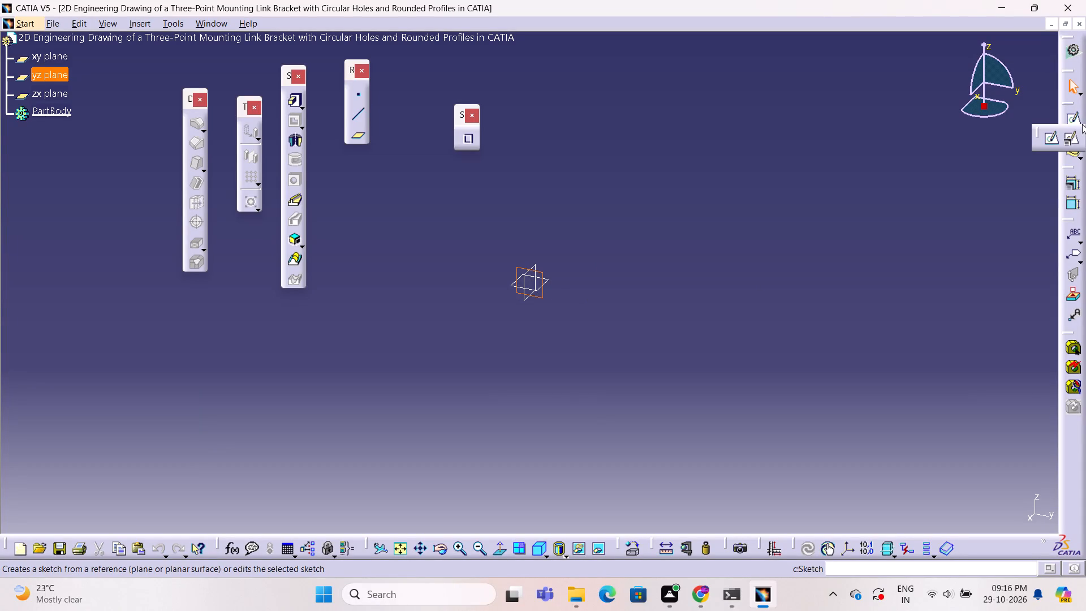
pyautogui.doubleClick(1068, 141)
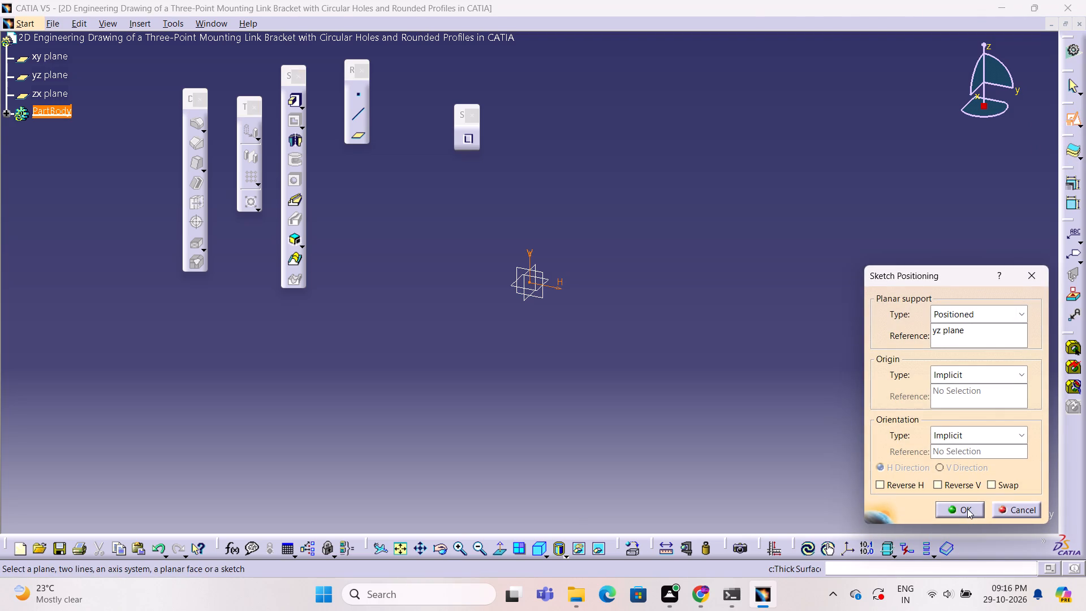
pyautogui.doubleClick(967, 509)
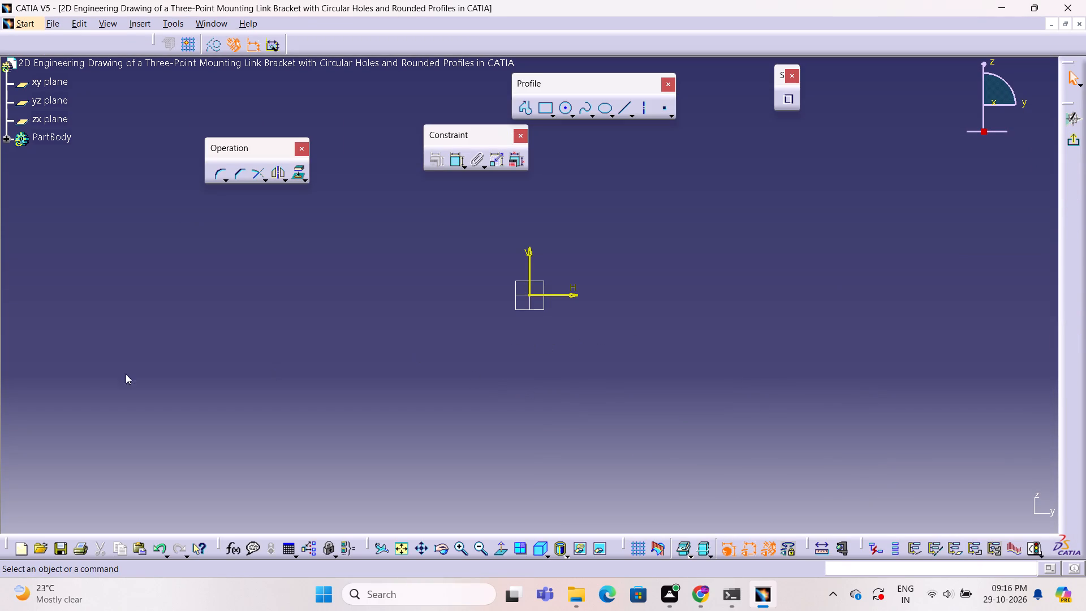
# Sketch two concentric circles centred on the origin, about 71 mm and 39 mm in diameter.
pyautogui.click(567, 110)
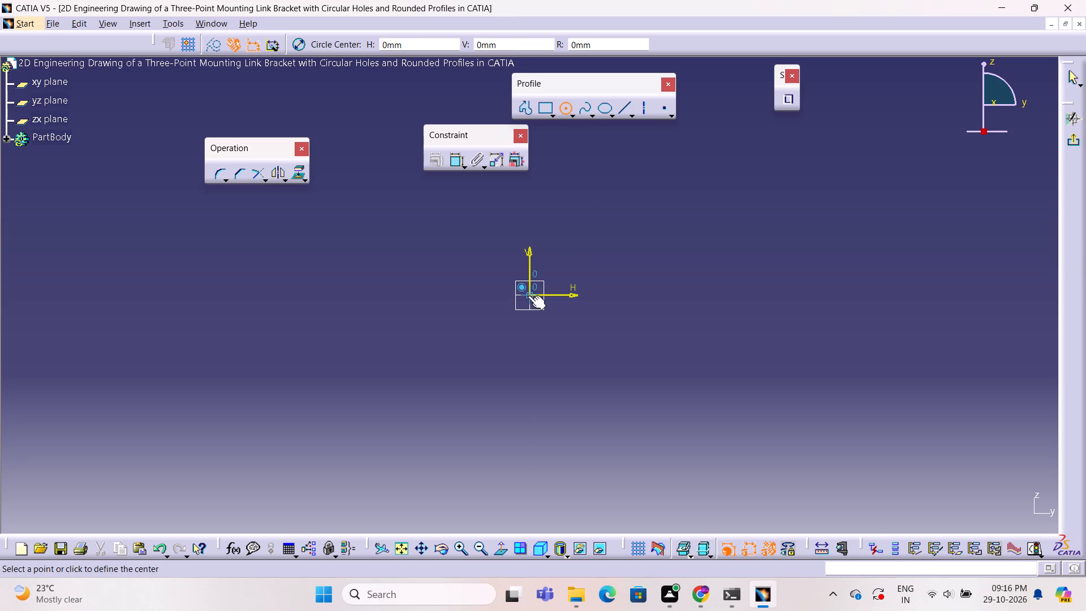
pyautogui.click(528, 295)
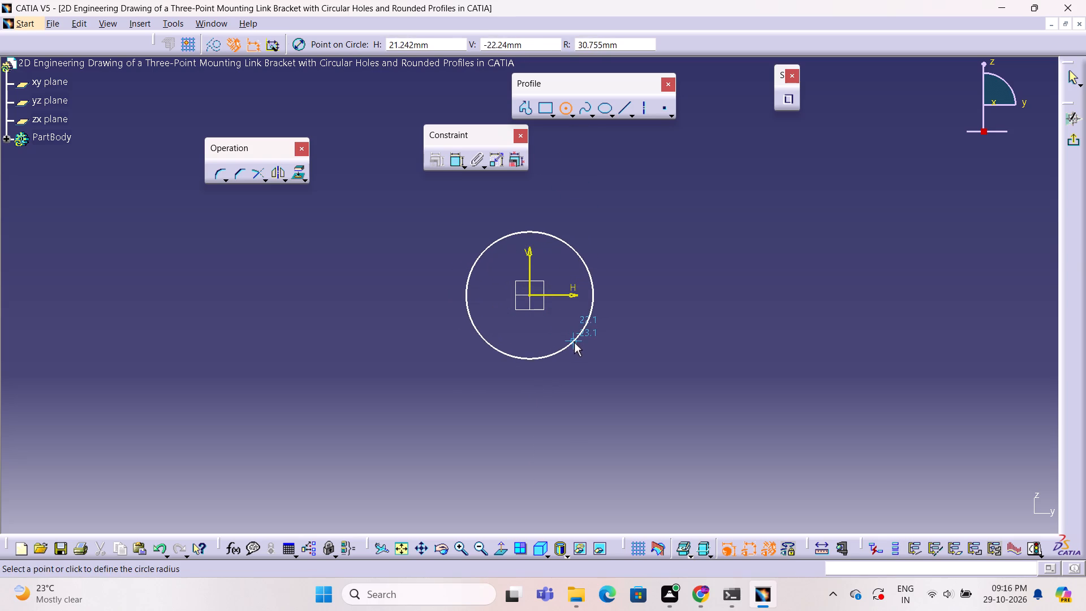
pyautogui.doubleClick(578, 348)
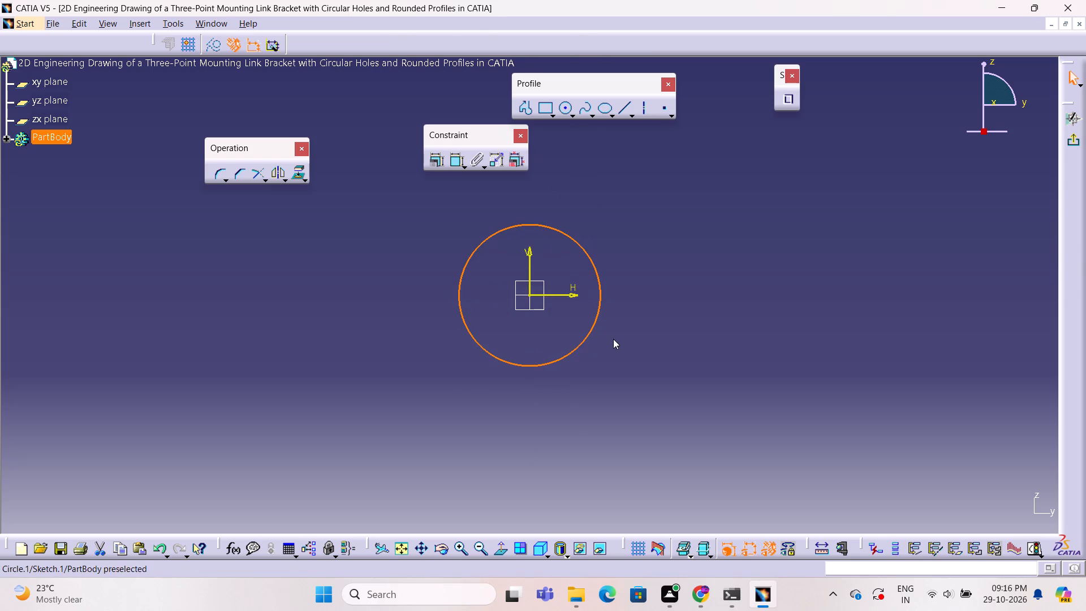
pyautogui.press('Escape')
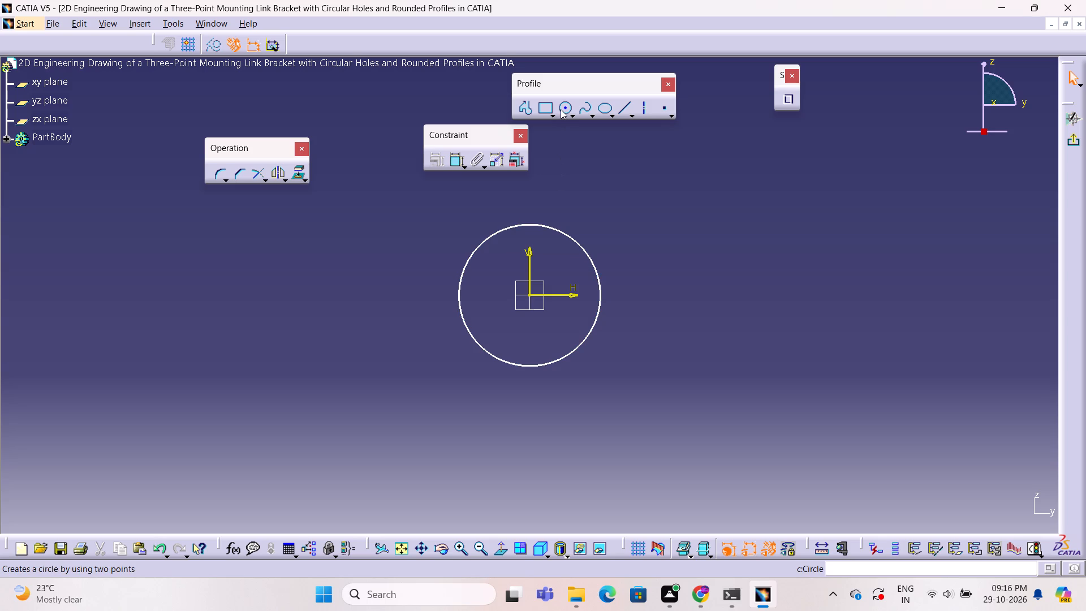
pyautogui.click(561, 109)
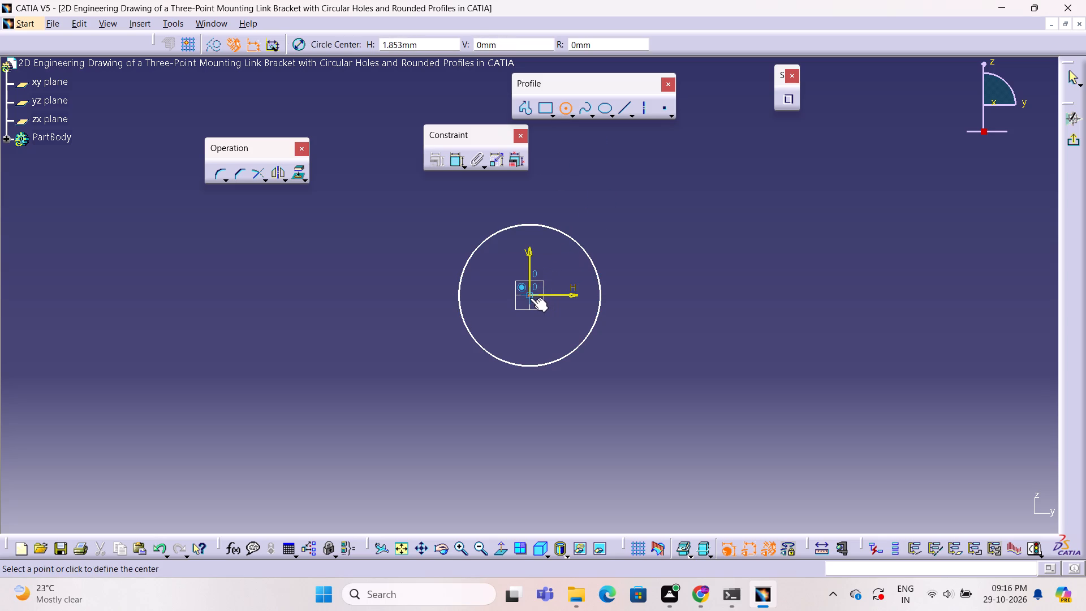
pyautogui.click(530, 298)
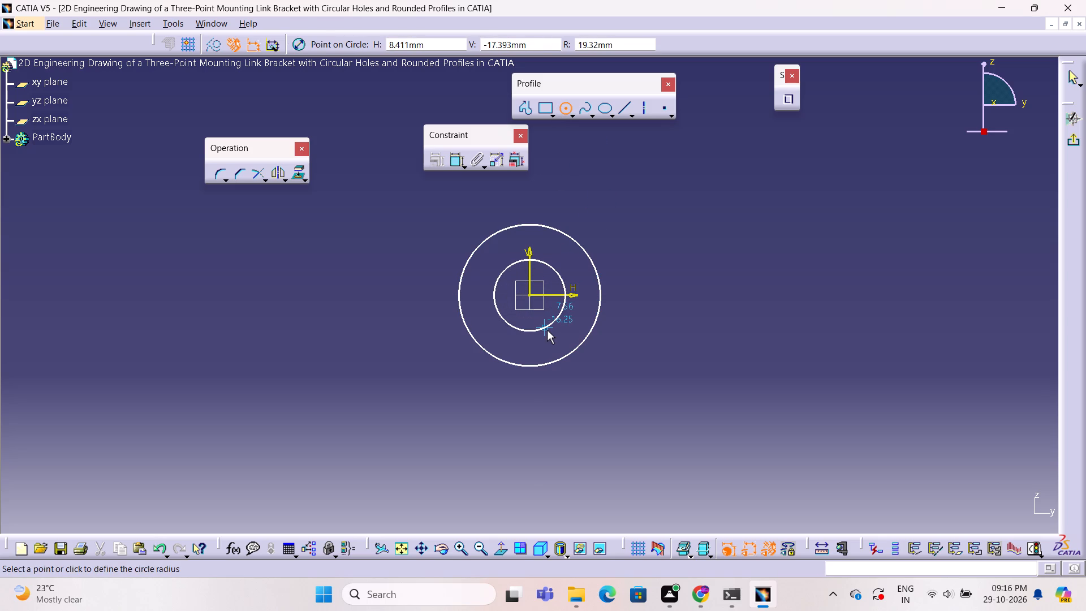
pyautogui.click(547, 330)
pyautogui.click(633, 326)
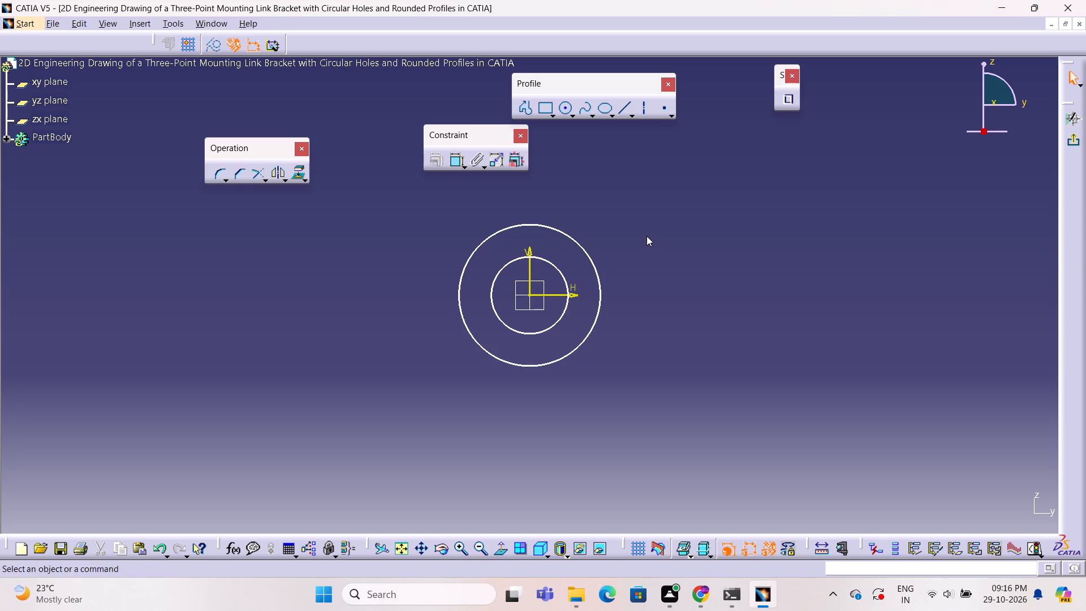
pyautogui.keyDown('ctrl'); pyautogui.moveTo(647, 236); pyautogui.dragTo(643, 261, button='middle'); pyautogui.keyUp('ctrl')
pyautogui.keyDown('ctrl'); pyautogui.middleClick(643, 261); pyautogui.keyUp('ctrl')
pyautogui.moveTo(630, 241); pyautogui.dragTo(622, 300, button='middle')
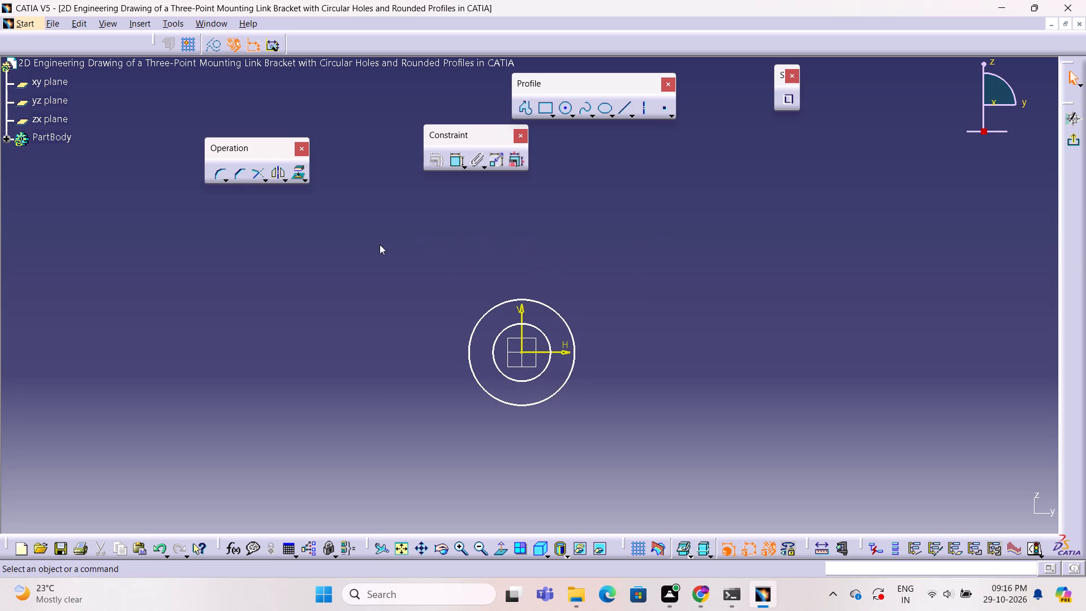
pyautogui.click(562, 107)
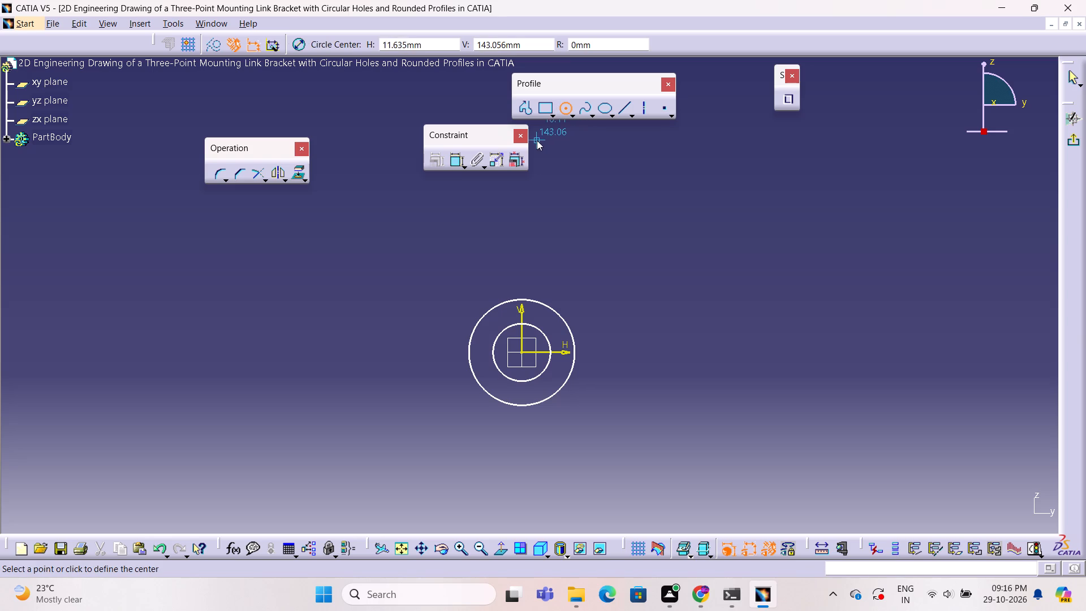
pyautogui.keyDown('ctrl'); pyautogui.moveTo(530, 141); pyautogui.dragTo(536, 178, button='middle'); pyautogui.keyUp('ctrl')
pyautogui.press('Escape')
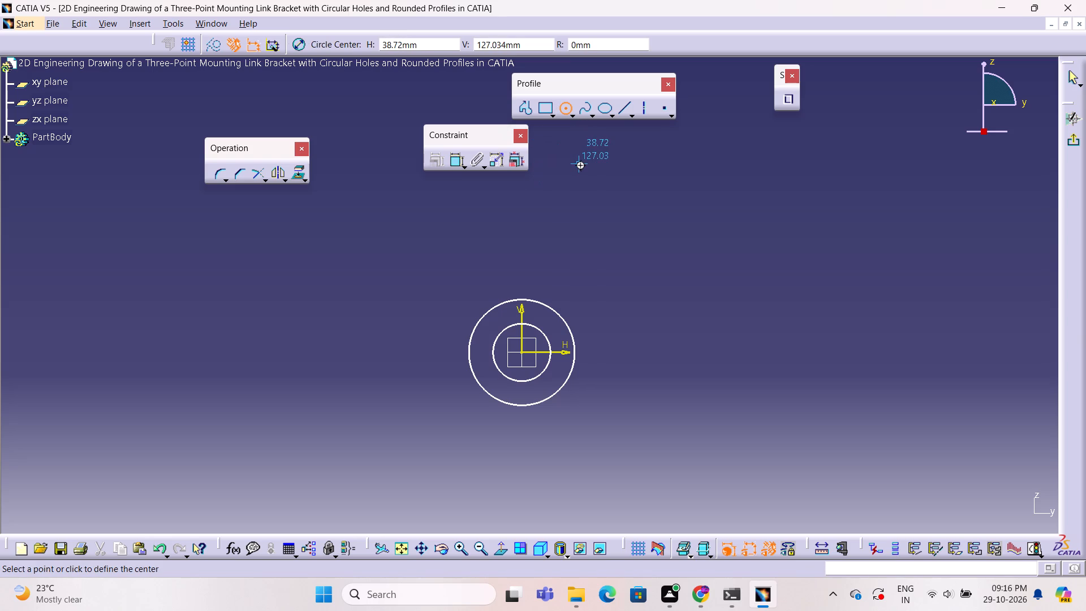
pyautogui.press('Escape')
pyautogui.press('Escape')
# Sketch two concentric circles on the vertical axis about 160 mm above the origin, about 38 mm and 73 mm in diameter.
pyautogui.keyDown('ctrl'); pyautogui.moveTo(580, 165); pyautogui.dragTo(579, 195, button='middle'); pyautogui.keyUp('ctrl')
pyautogui.moveTo(579, 195); pyautogui.dragTo(611, 212, button='middle')
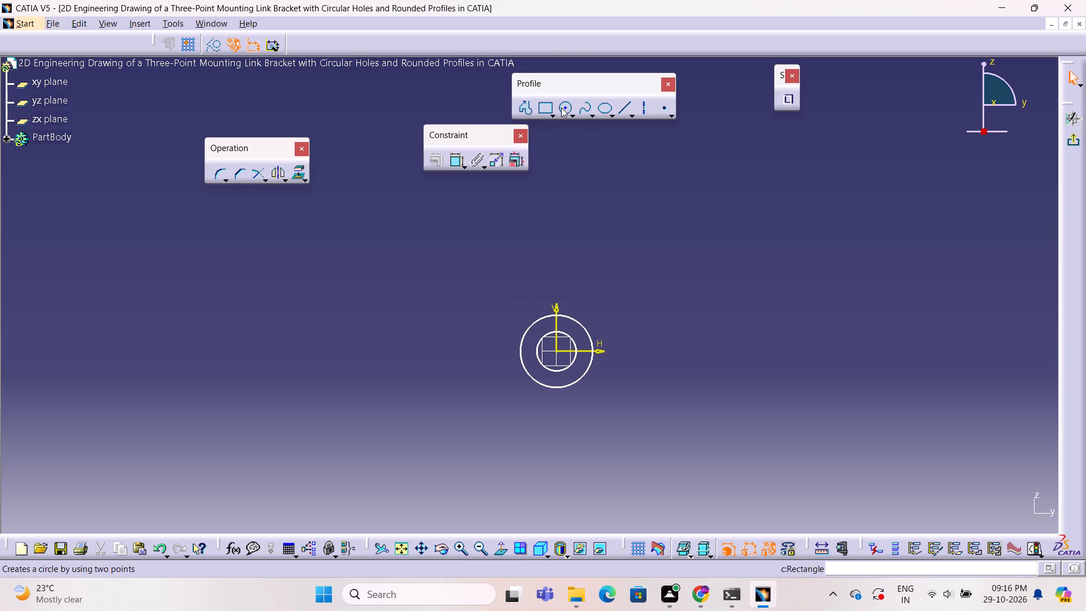
pyautogui.click(561, 107)
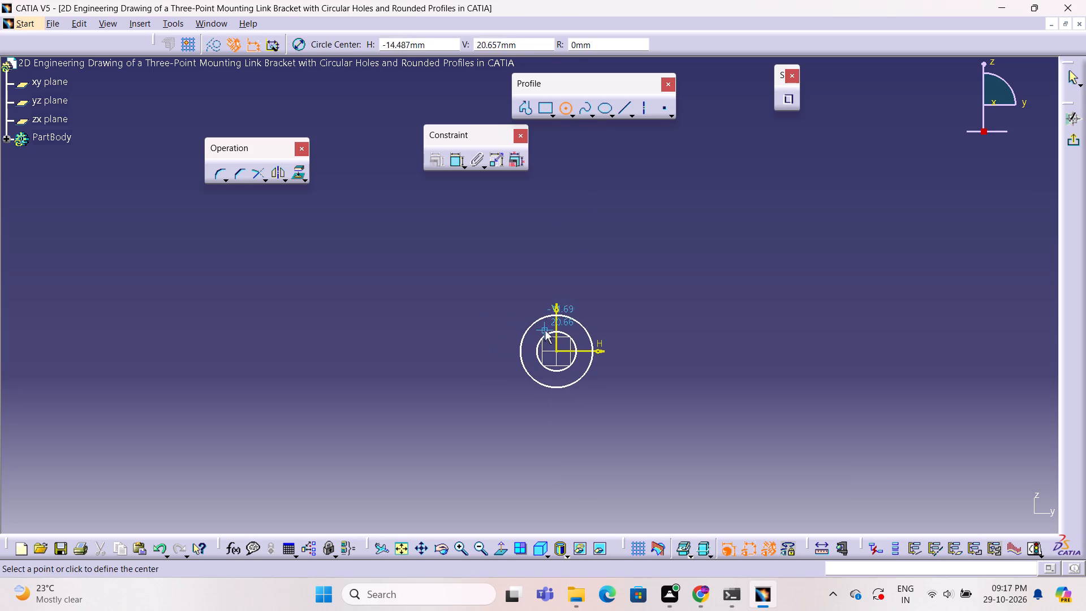
pyautogui.click(560, 188)
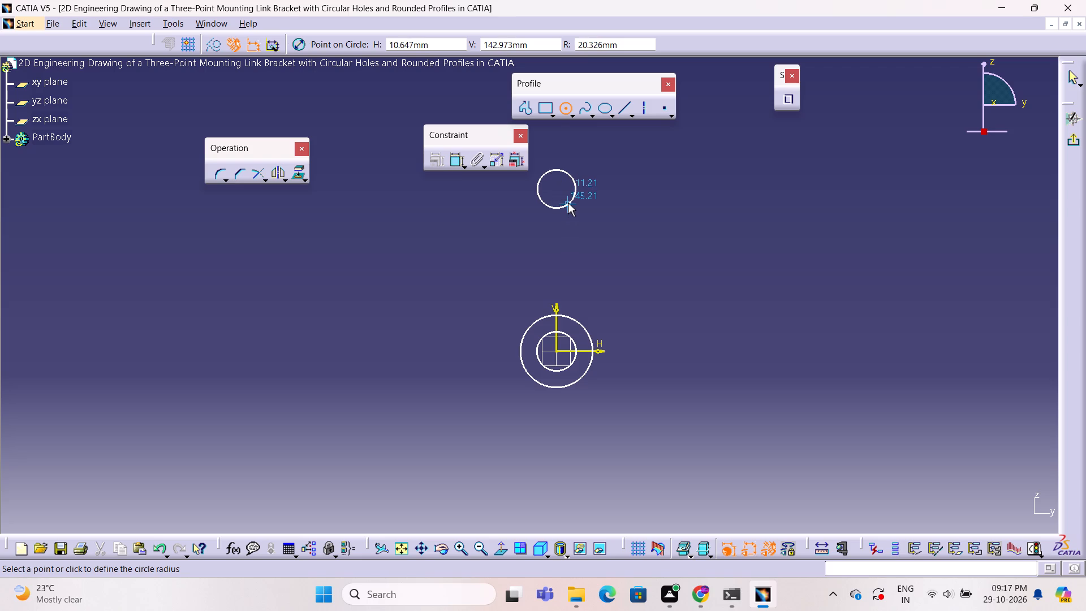
pyautogui.click(568, 203)
pyautogui.press('Escape')
pyautogui.click(564, 111)
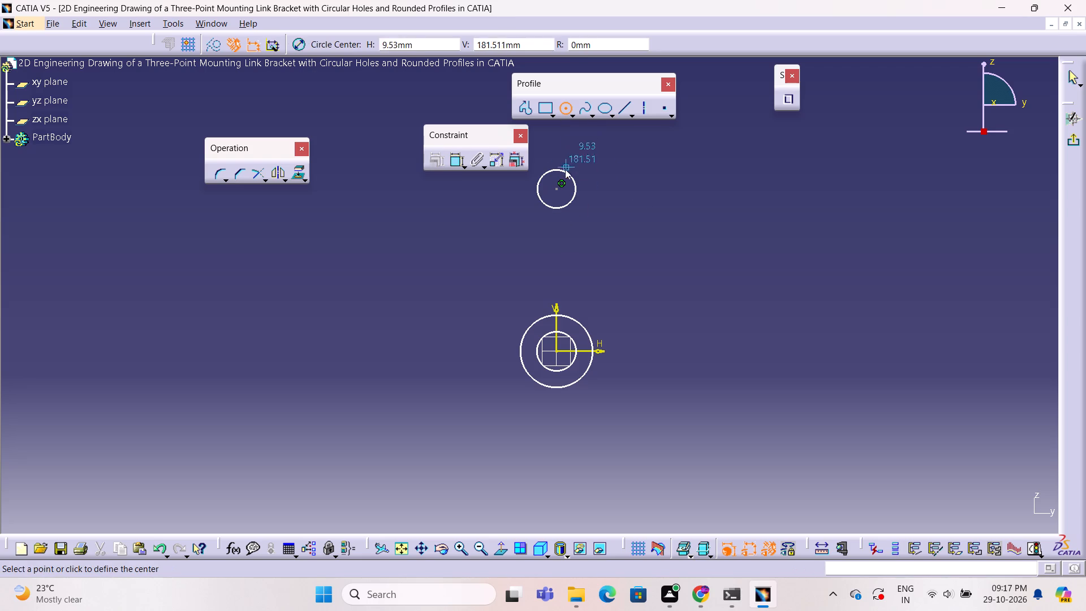
pyautogui.click(557, 190)
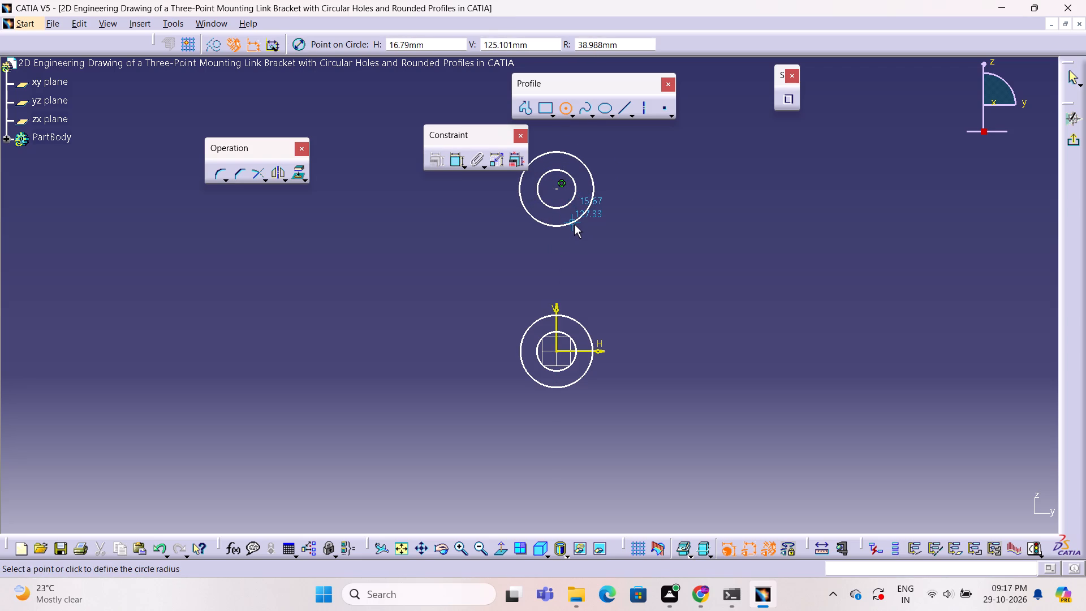
pyautogui.click(574, 220)
pyautogui.press('Escape')
pyautogui.press('Escape')
pyautogui.press('Escape')
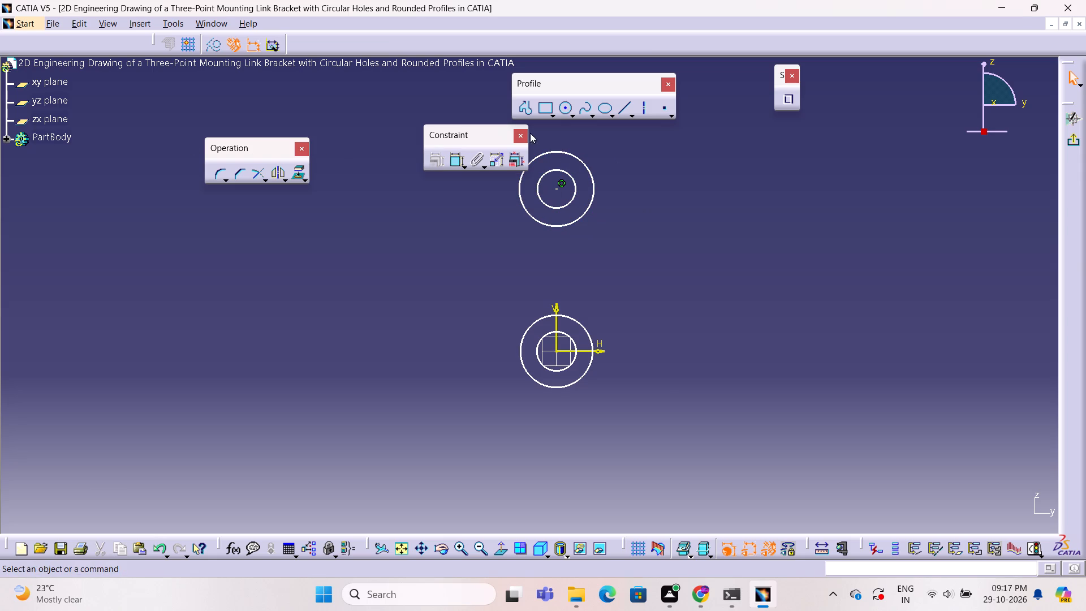
# Dimension the diameters of the outer and inner circles centred on the origin.
pyautogui.click(458, 161)
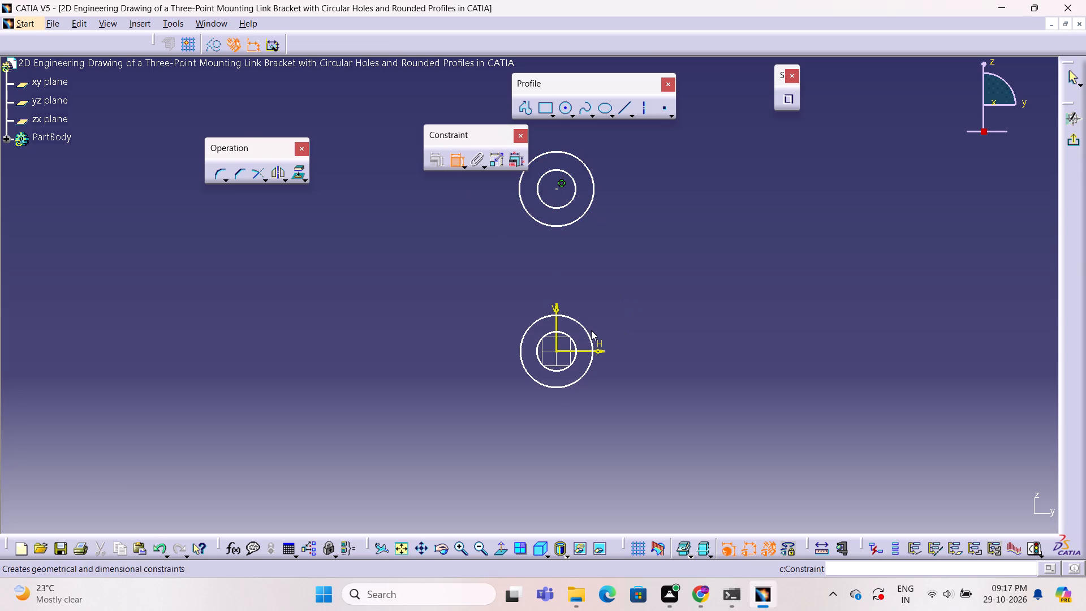
pyautogui.click(586, 330)
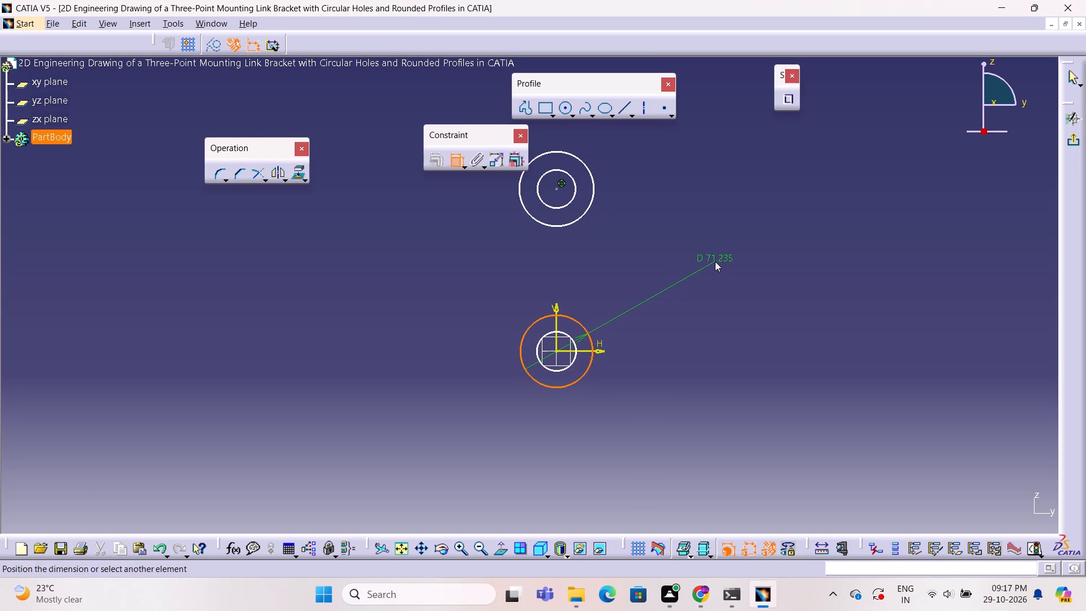
pyautogui.click(715, 261)
pyautogui.click(456, 164)
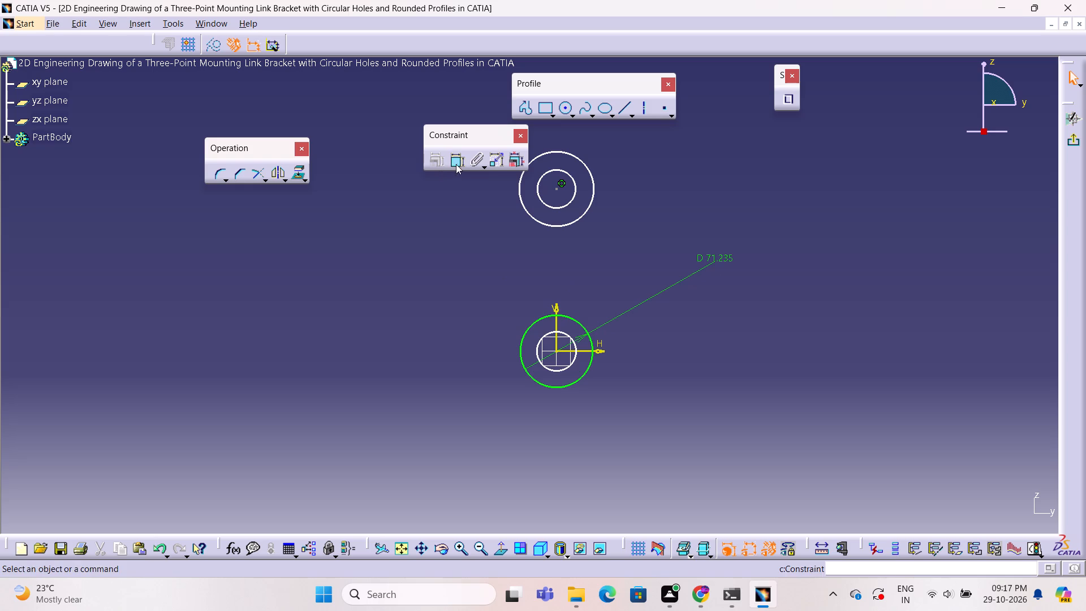
pyautogui.click(564, 333)
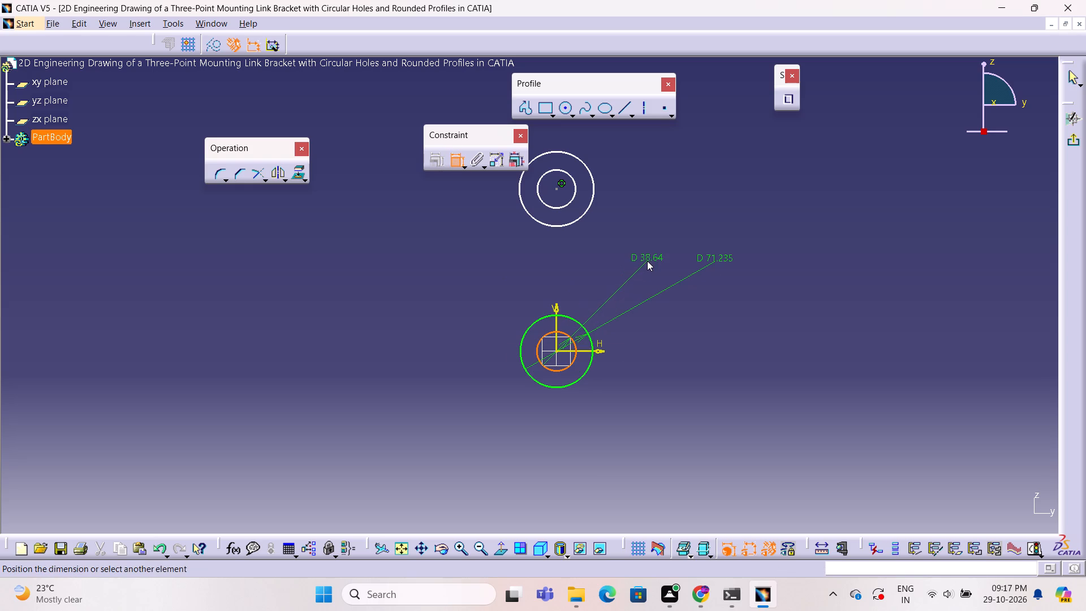
pyautogui.click(647, 261)
pyautogui.press('Escape')
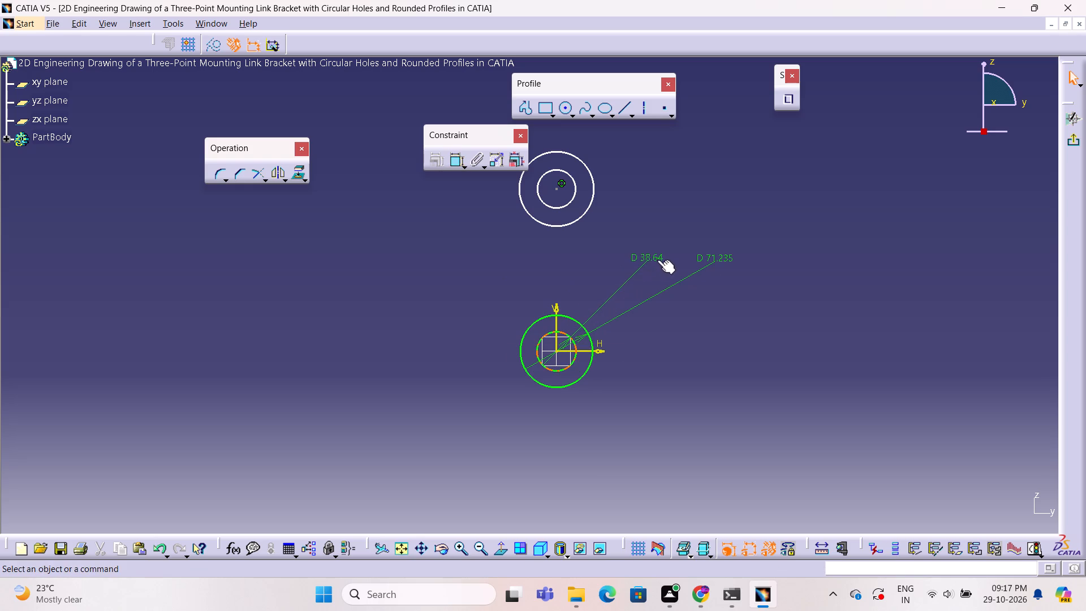
# Set the origin circles' diameters to 45 mm for the inner one and 90 mm for the outer one.
pyautogui.doubleClick(653, 257)
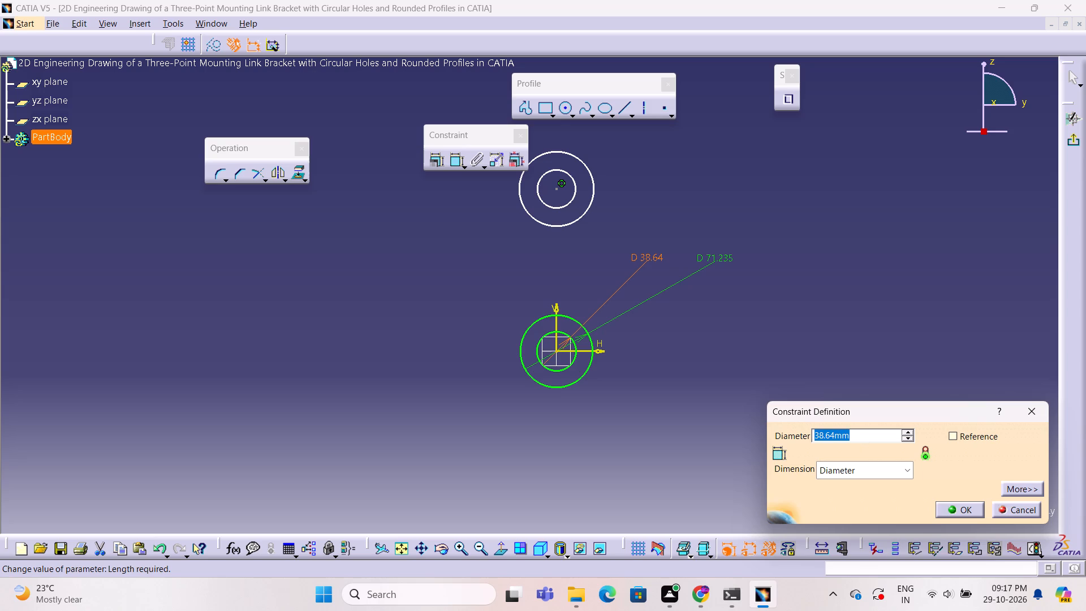
pyautogui.write('45')
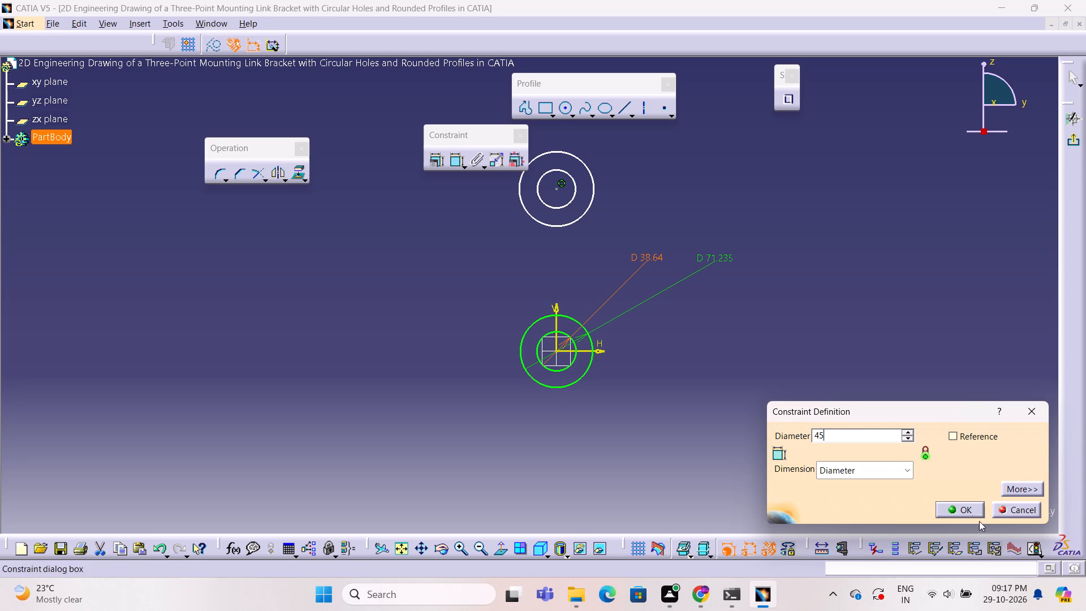
pyautogui.click(970, 509)
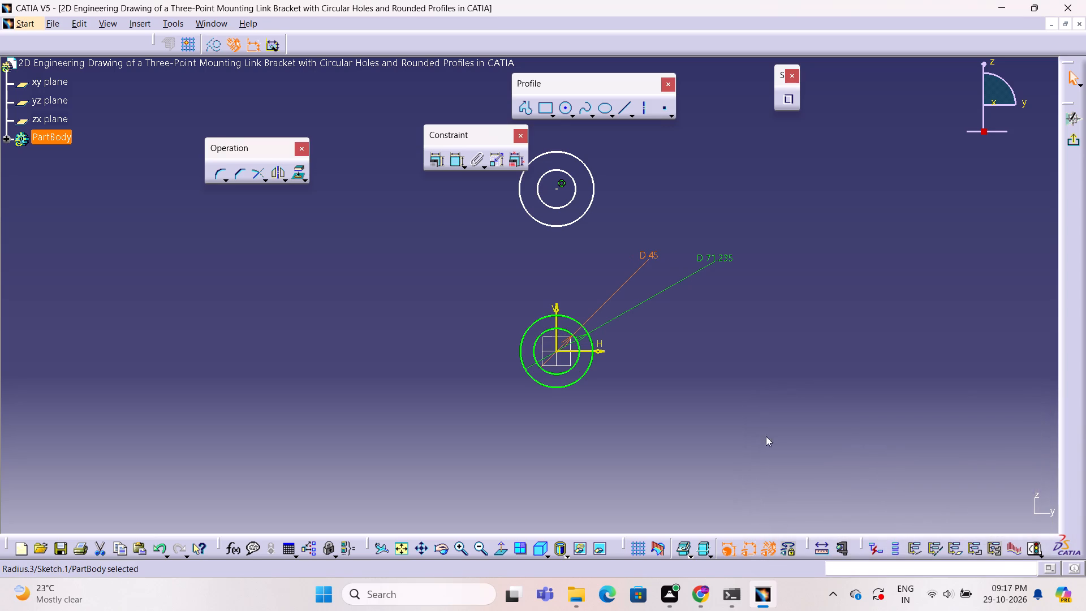
pyautogui.doubleClick(714, 260)
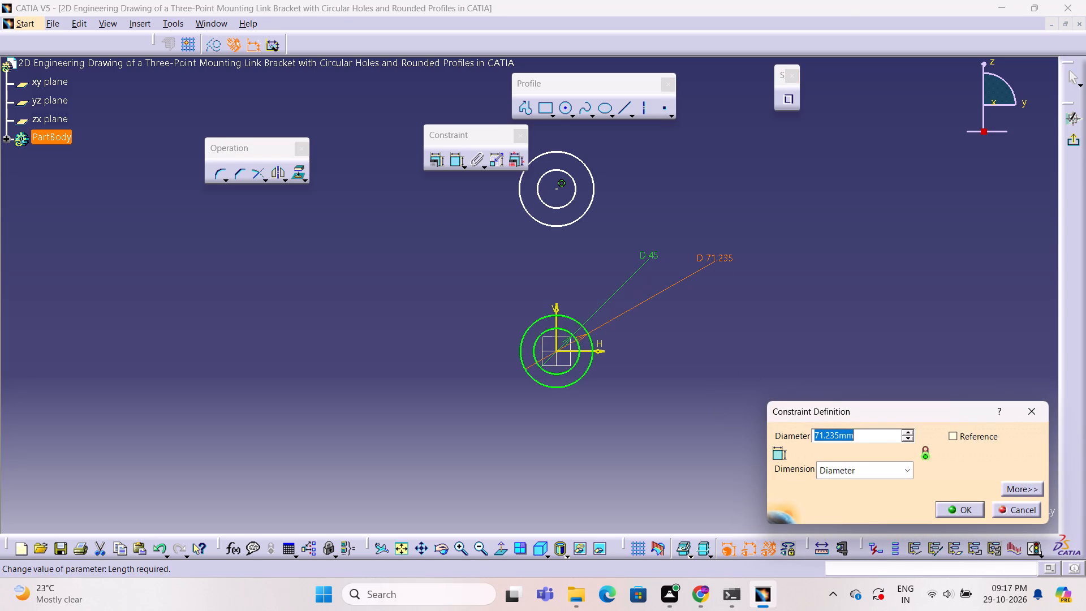
pyautogui.press('9')
pyautogui.press('0')
pyautogui.click(955, 511)
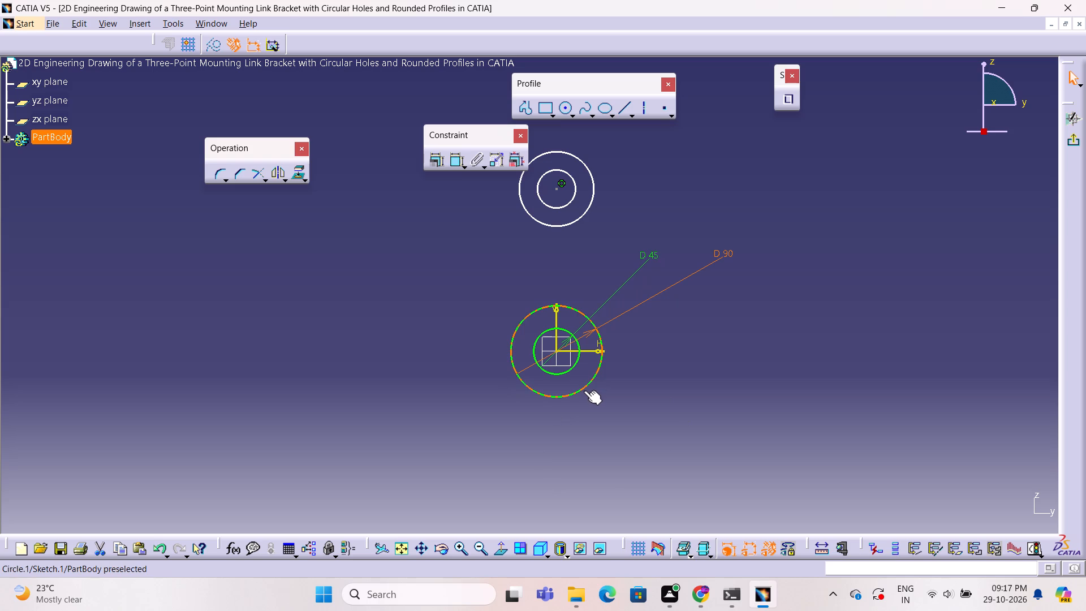
# Dimension the diameters of the inner and outer circles of the upper pair.
pyautogui.click(453, 162)
pyautogui.click(576, 192)
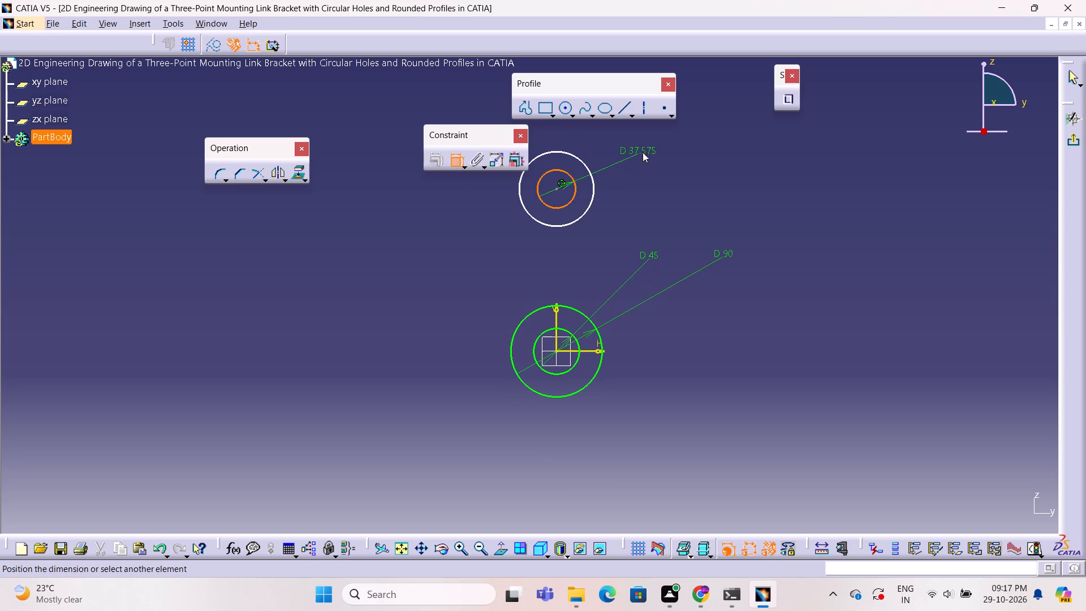
pyautogui.click(658, 144)
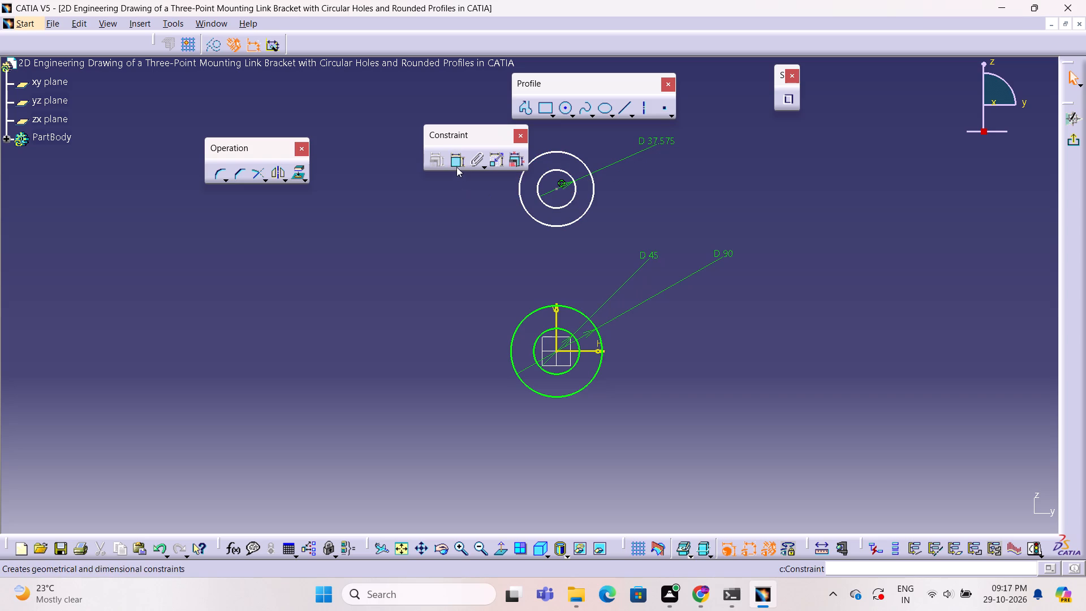
pyautogui.click(455, 163)
pyautogui.click(593, 187)
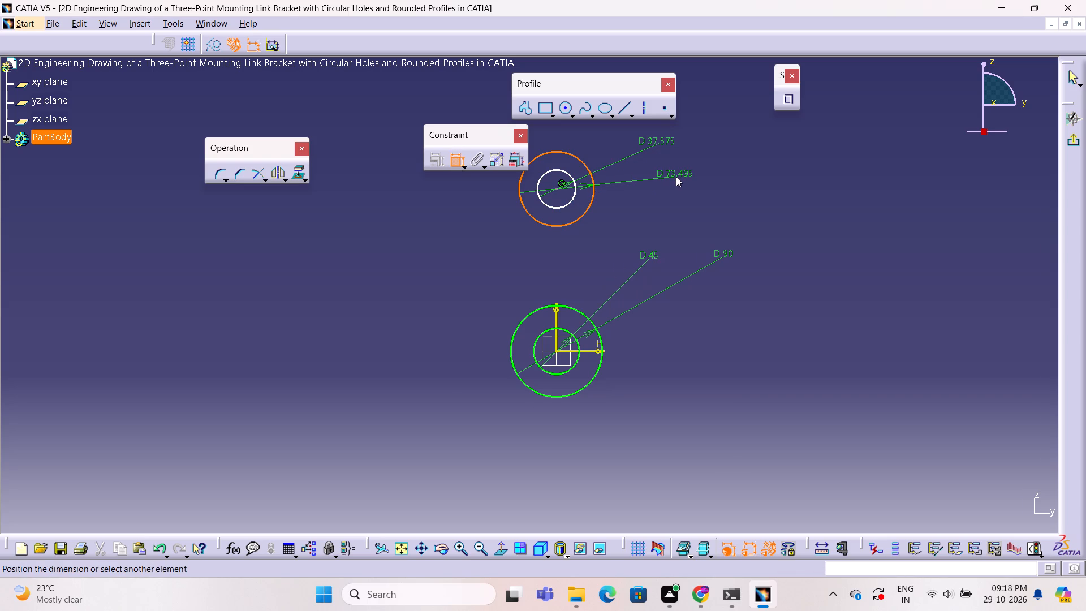
pyautogui.click(676, 176)
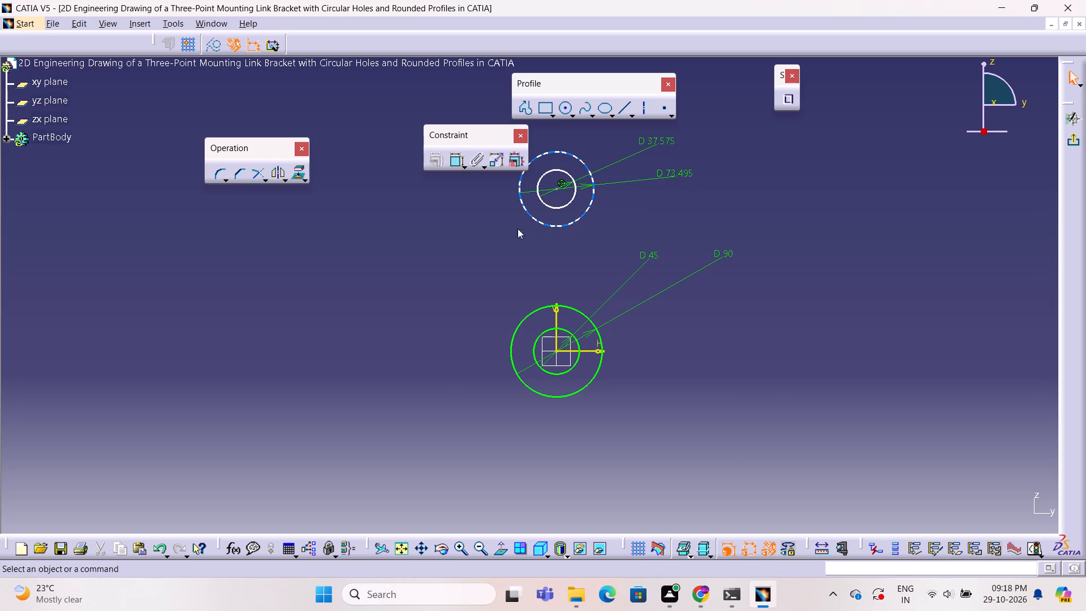
# Set the diameter of the 73 mm circle in the upper pair to 30 mm.
pyautogui.doubleClick(680, 171)
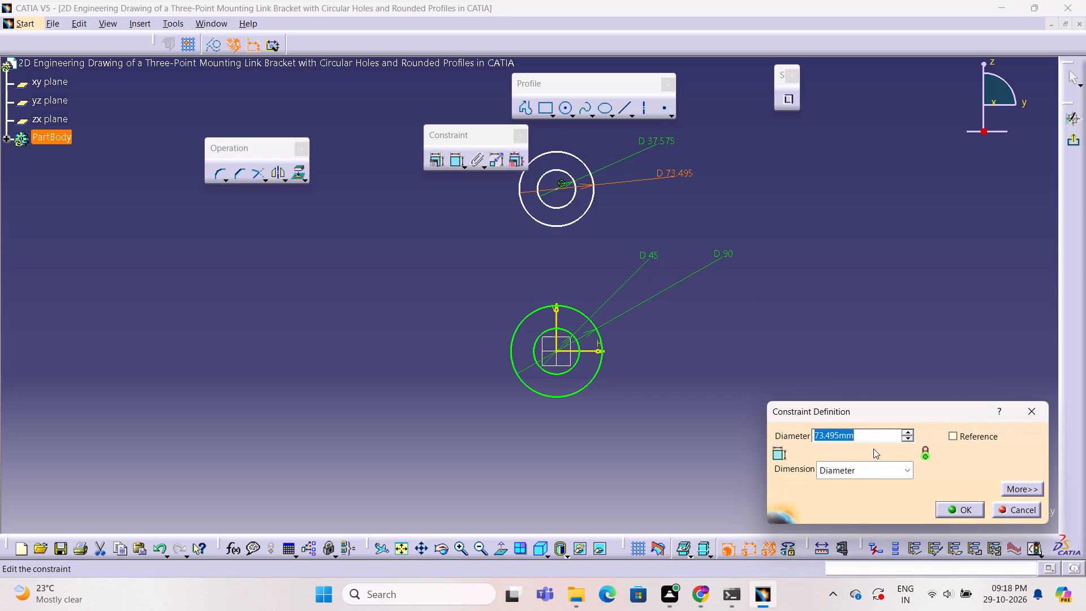
pyautogui.press('3')
pyautogui.press('0')
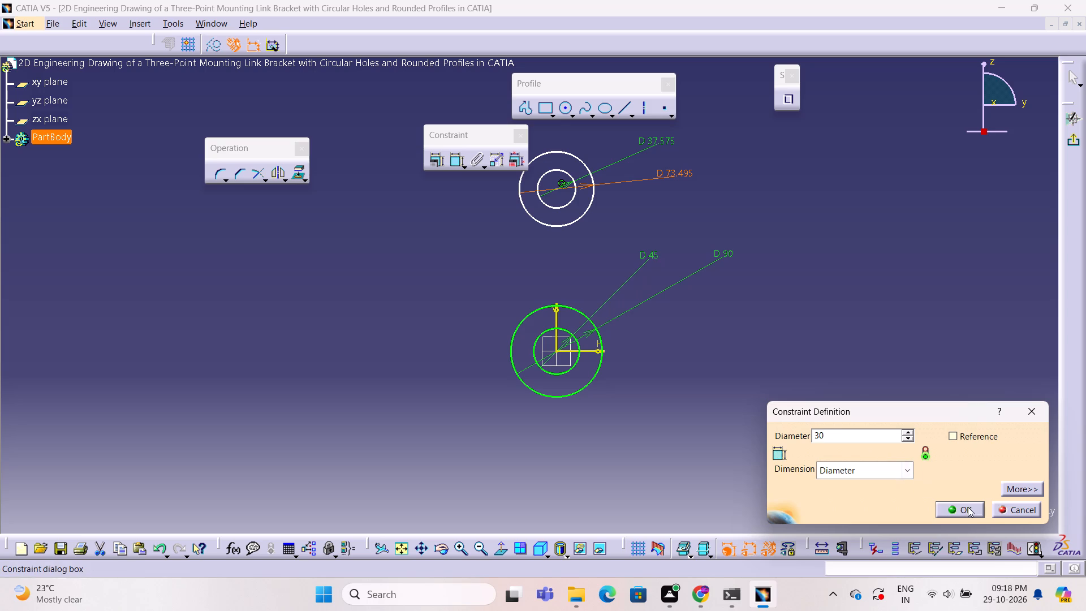
pyautogui.click(968, 507)
# Switch the other upper circle's dimension from diameter to radius and set the radius to 30 mm.
pyautogui.keyDown('ctrl'); pyautogui.moveTo(609, 210); pyautogui.dragTo(611, 200, button='middle'); pyautogui.keyUp('ctrl')
pyautogui.moveTo(653, 191); pyautogui.dragTo(666, 234, button='middle')
pyautogui.doubleClick(688, 164)
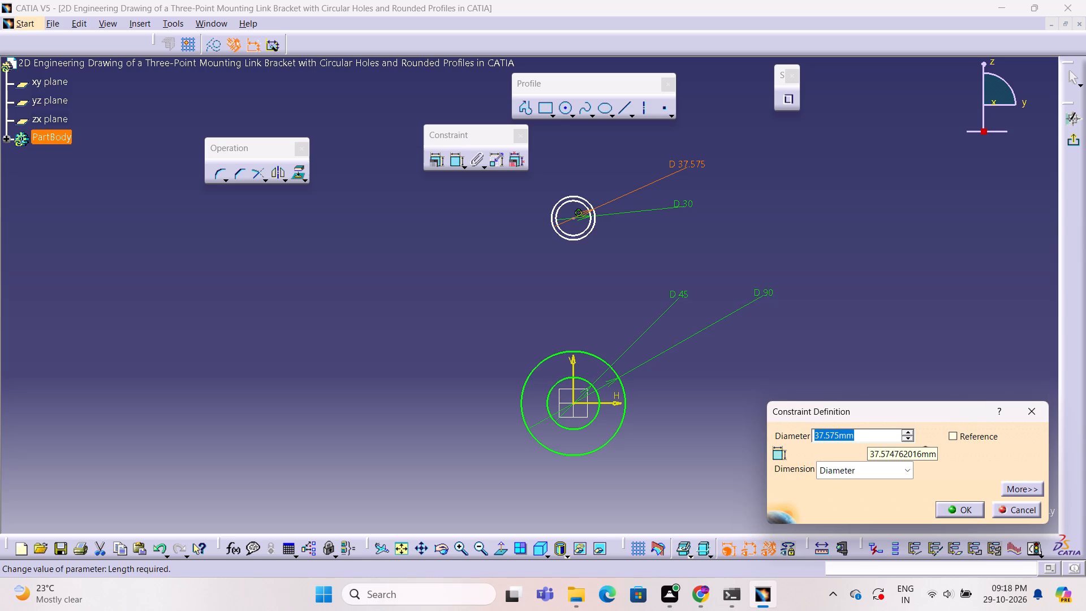
pyautogui.doubleClick(1032, 411)
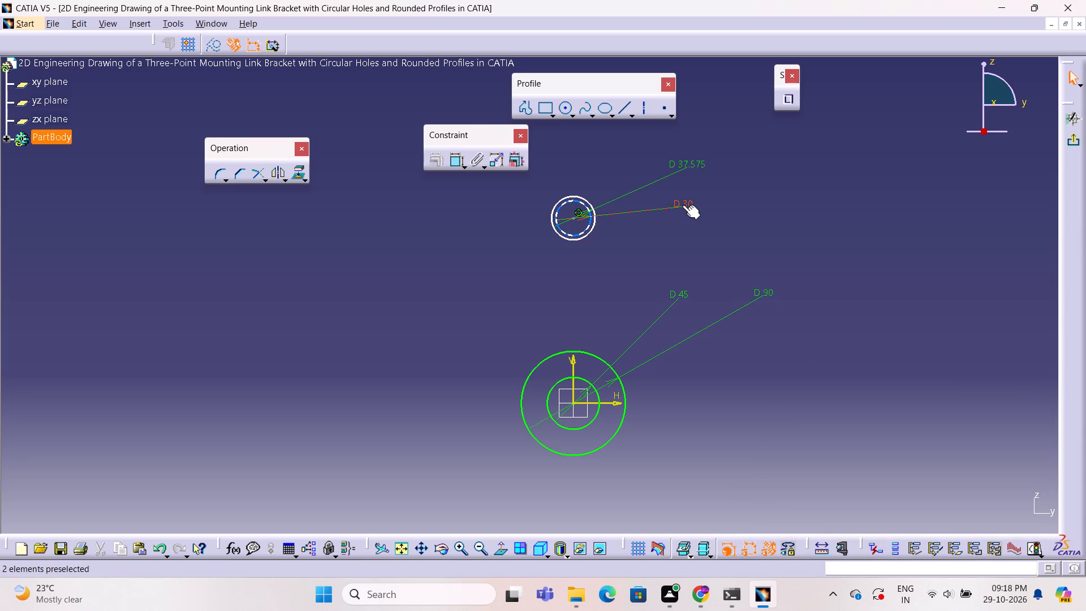
pyautogui.doubleClick(684, 164)
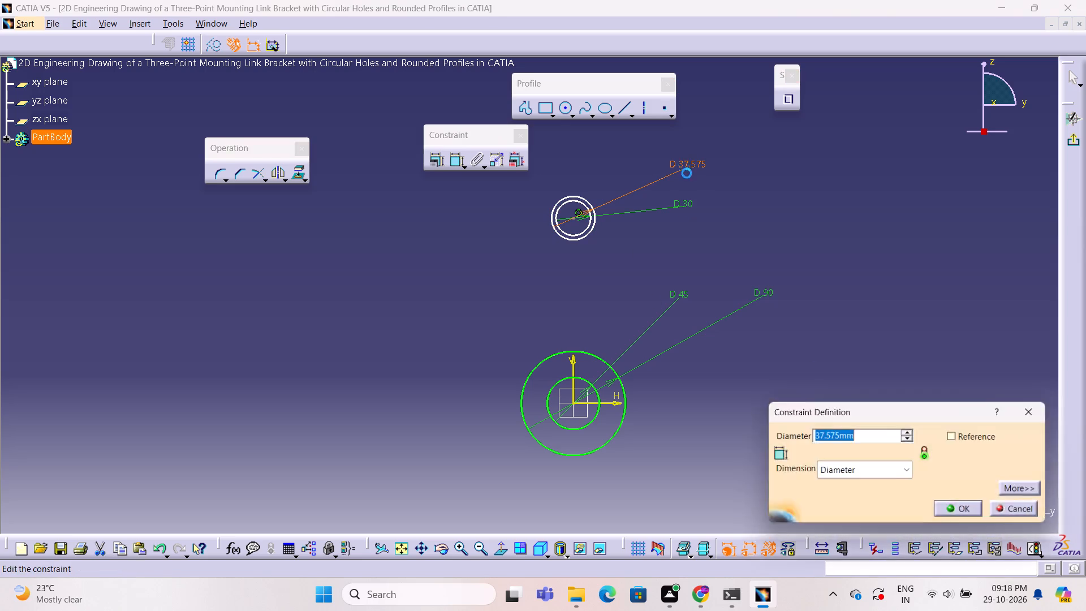
pyautogui.doubleClick(910, 469)
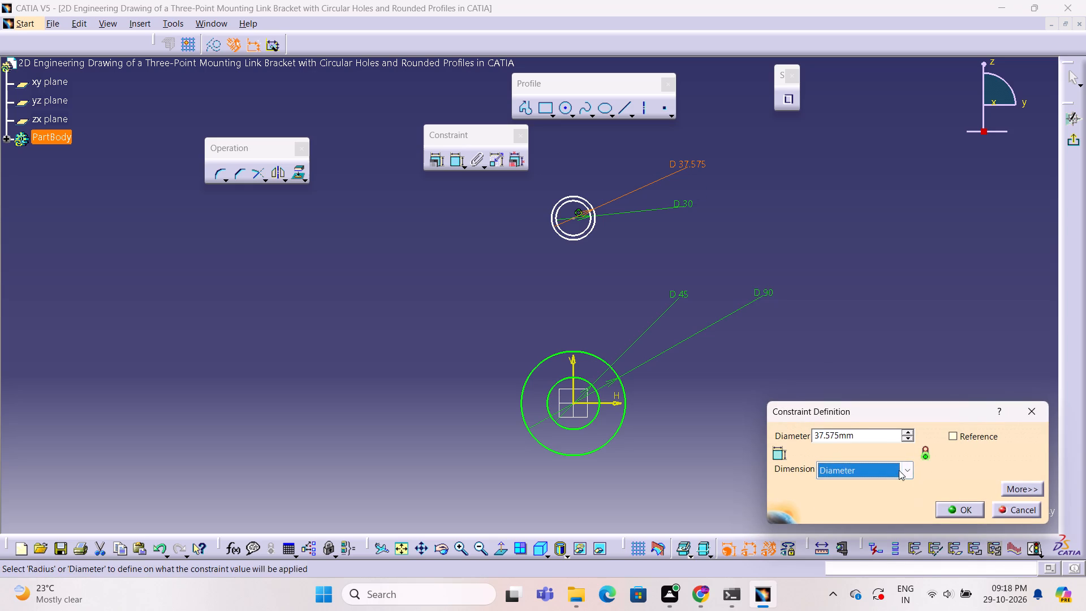
pyautogui.click(910, 468)
pyautogui.click(899, 488)
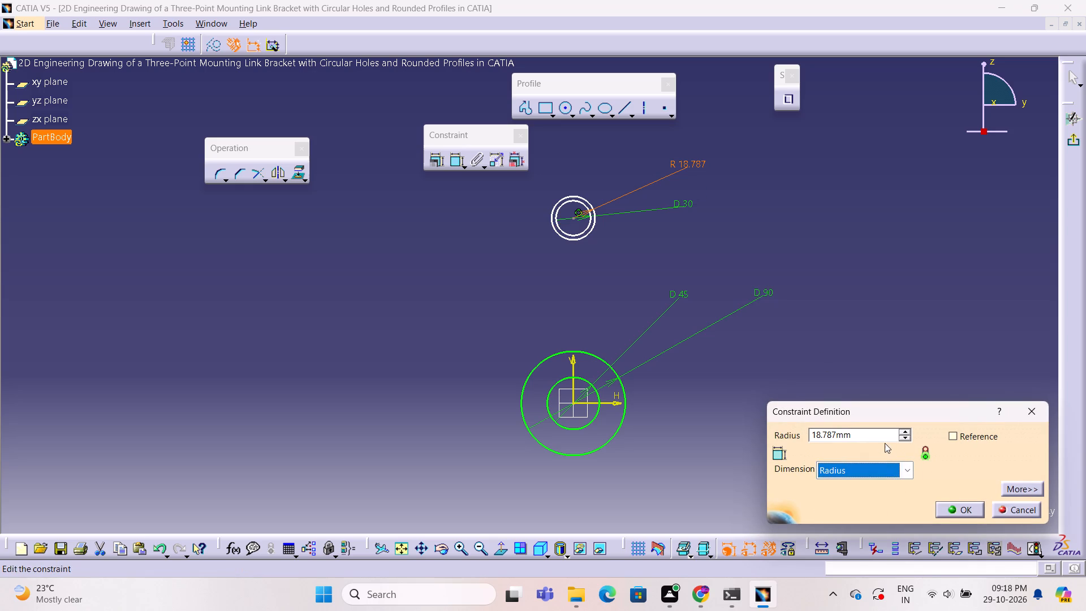
pyautogui.doubleClick(874, 438)
pyautogui.write('30')
pyautogui.click(951, 509)
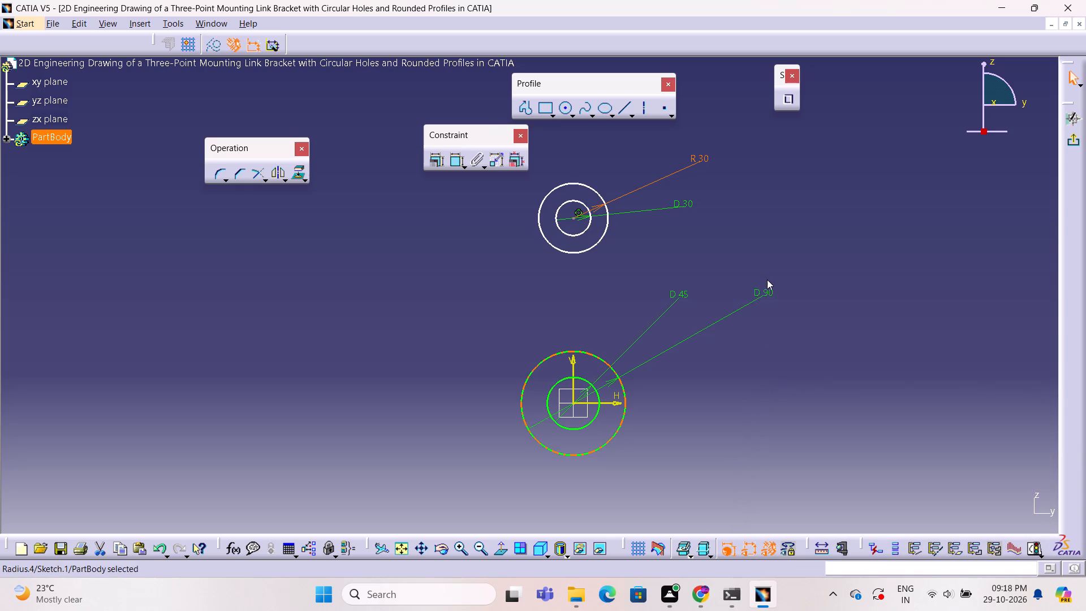
pyautogui.doubleClick(768, 243)
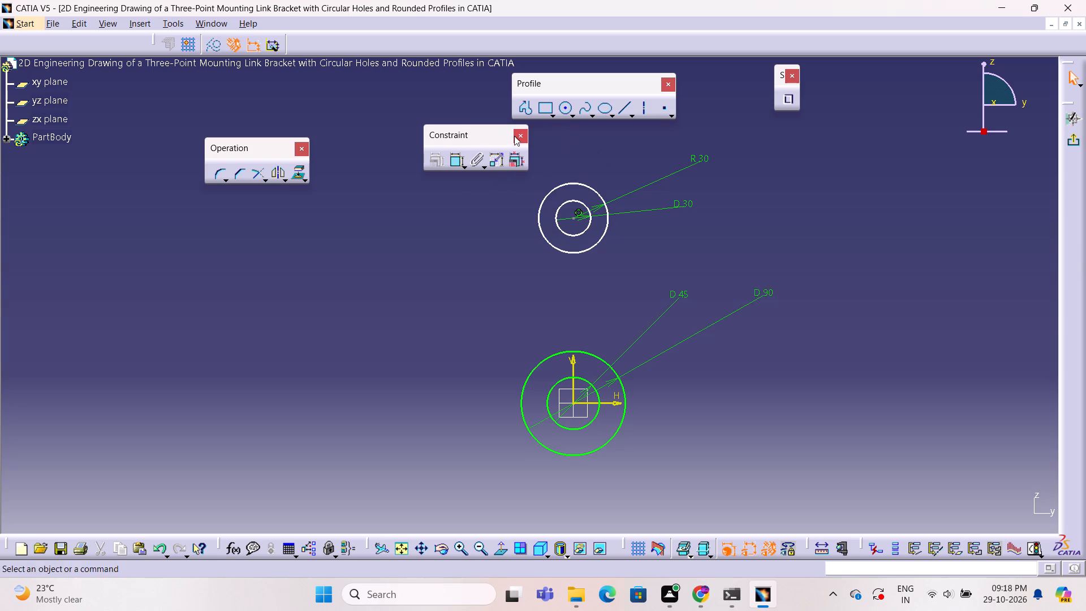
# Dimension the distance from the origin to the upper circles' centre and set it to 120 mm.
pyautogui.click(455, 163)
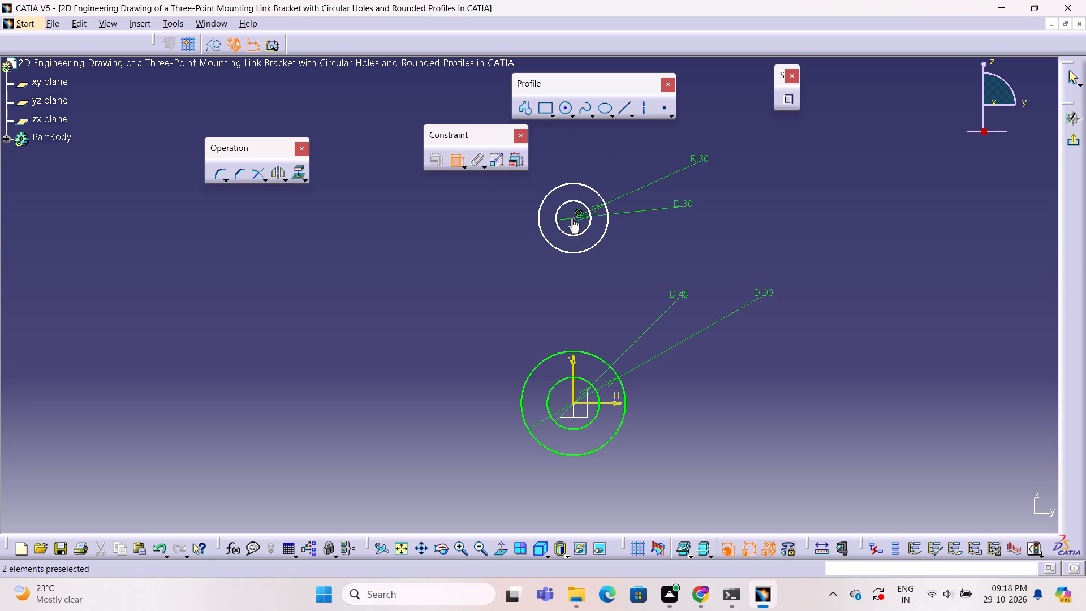
pyautogui.click(573, 219)
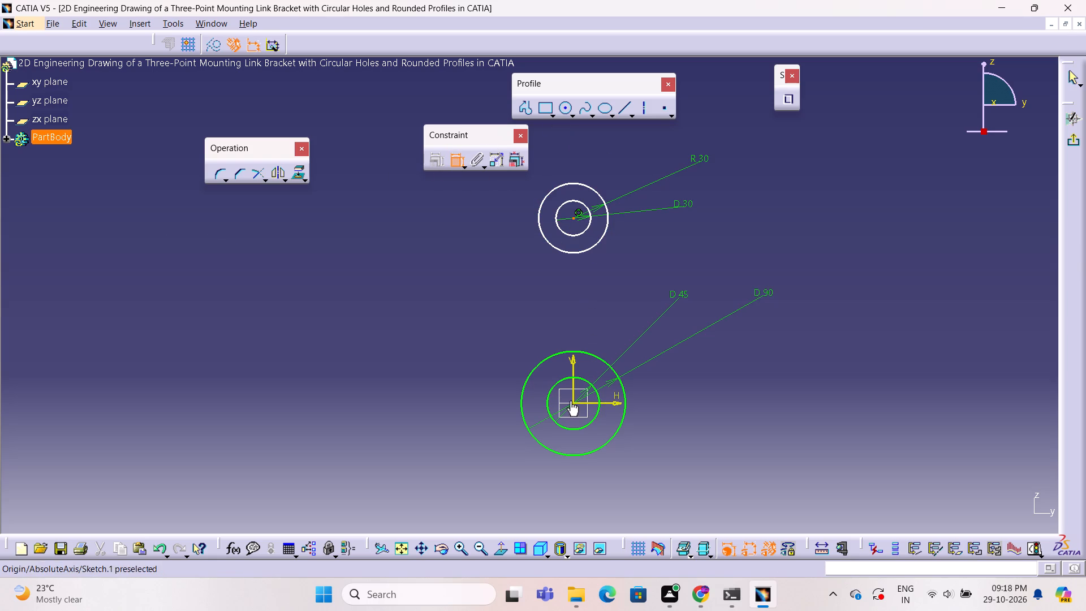
pyautogui.doubleClick(575, 403)
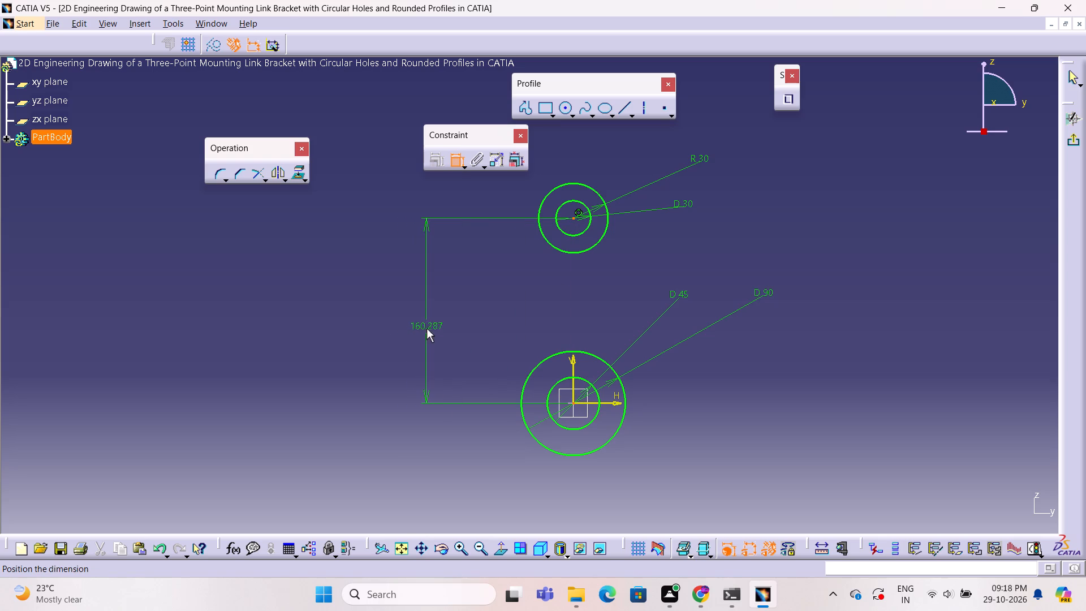
pyautogui.click(426, 329)
pyautogui.doubleClick(427, 326)
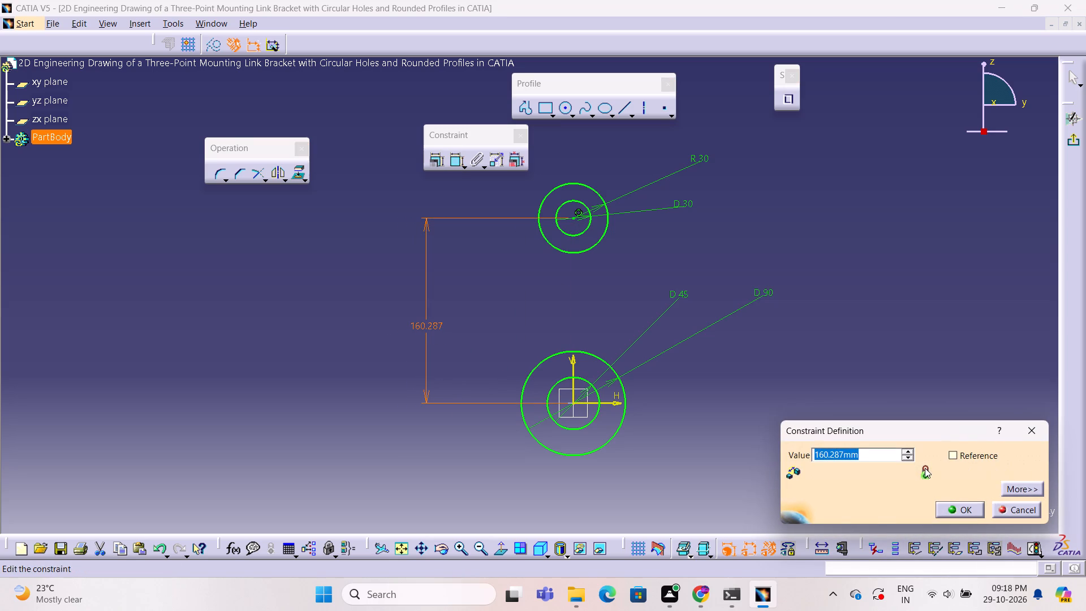
pyautogui.write('12')
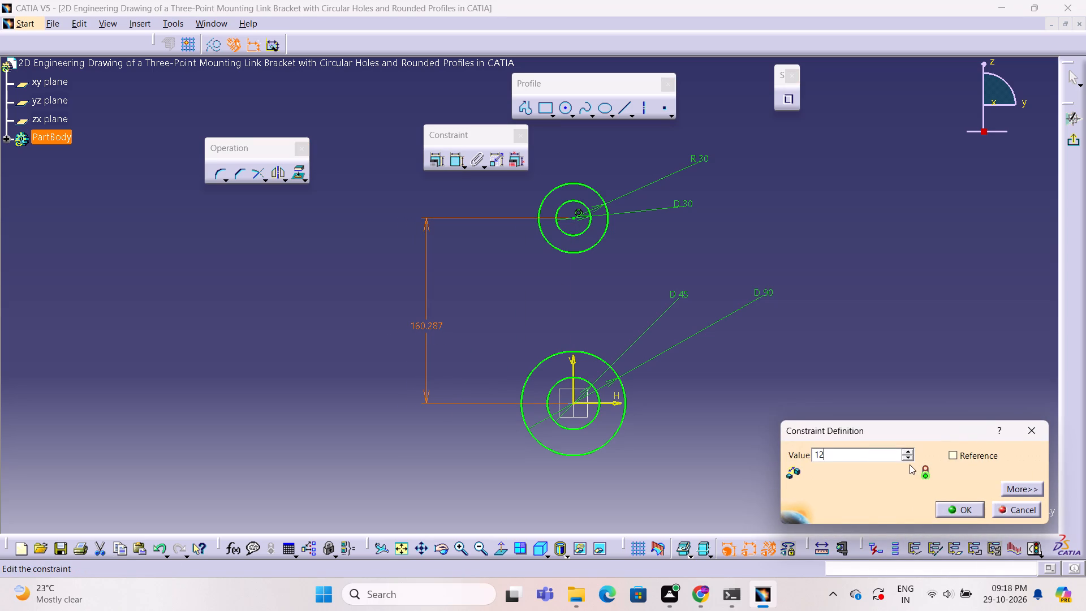
pyautogui.press('0')
pyautogui.click(958, 509)
pyautogui.doubleClick(820, 425)
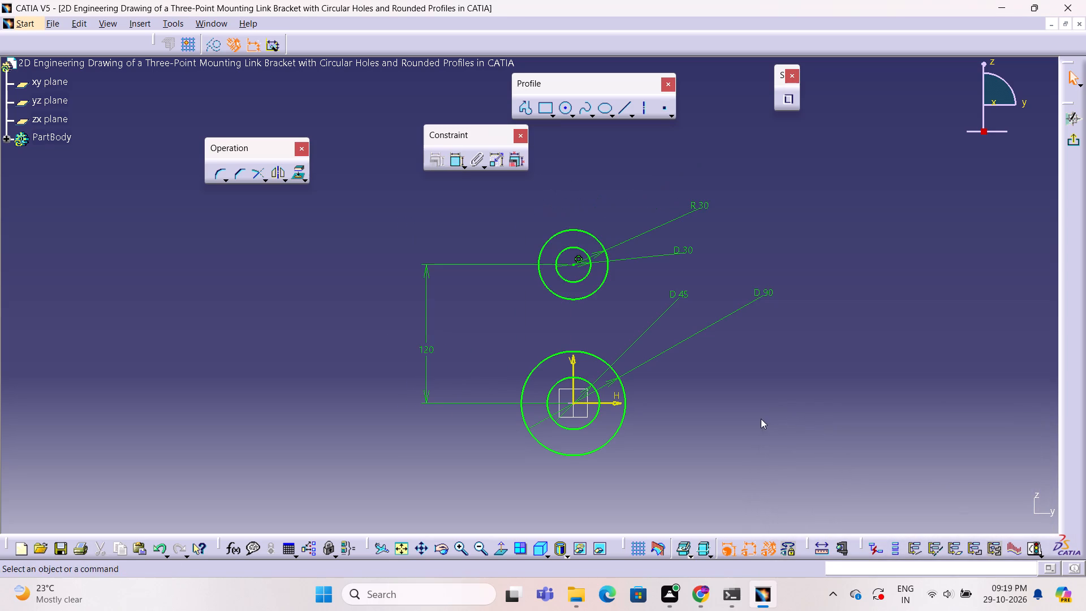
# Sketch two concentric circles centred about 196 mm right of and 19 mm below the origin, the inner one about 20 mm in radius.
pyautogui.keyDown('ctrl'); pyautogui.moveTo(758, 418); pyautogui.dragTo(756, 406, button='middle'); pyautogui.keyUp('ctrl')
pyautogui.moveTo(749, 395); pyautogui.dragTo(681, 288, button='middle')
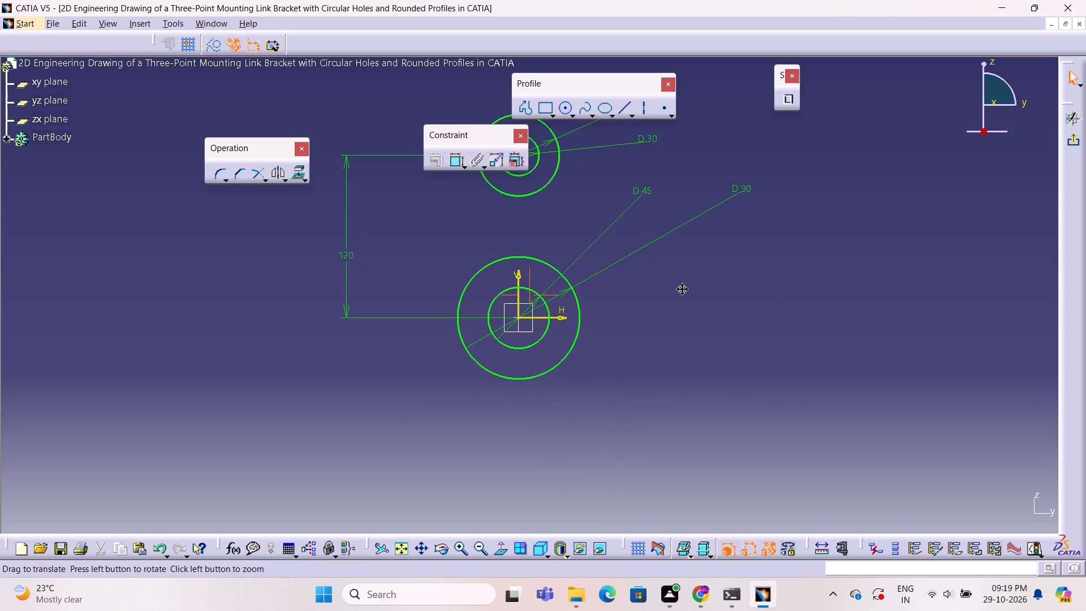
pyautogui.moveTo(681, 288); pyautogui.dragTo(682, 330, button='middle')
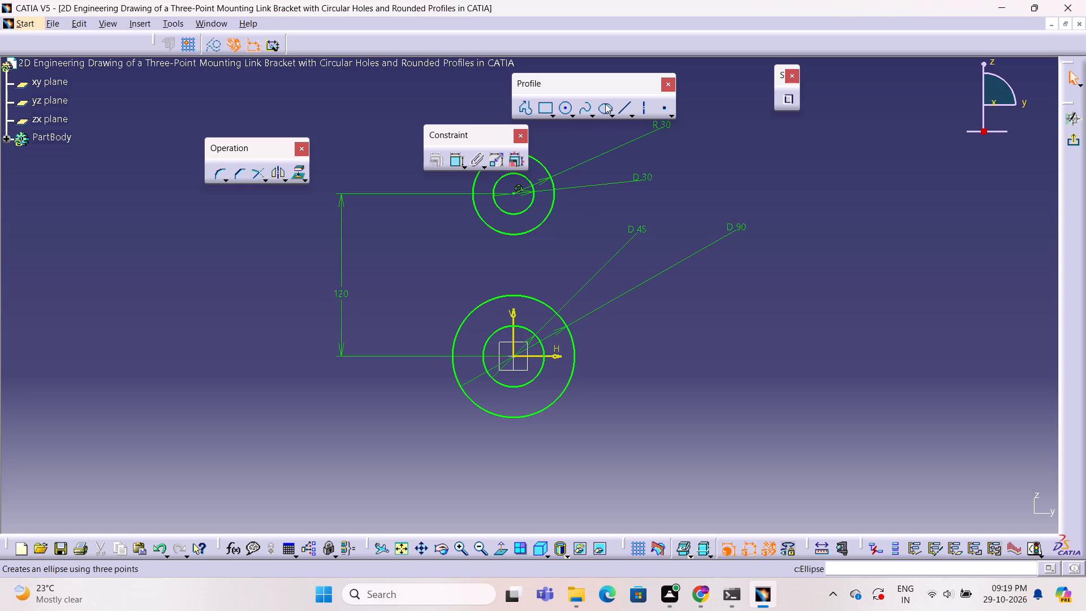
pyautogui.click(564, 109)
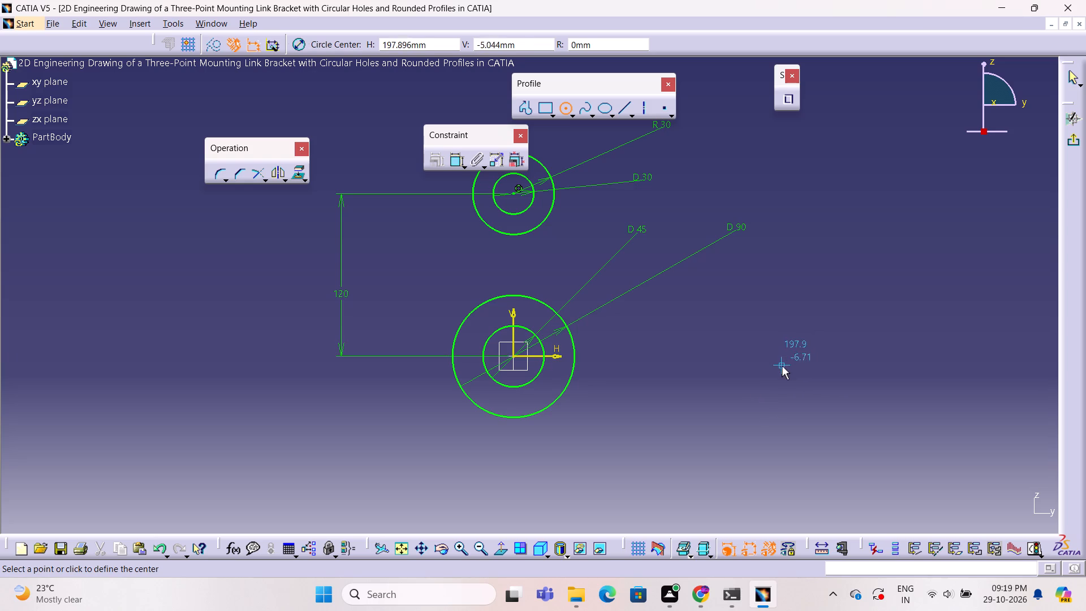
pyautogui.click(779, 383)
pyautogui.click(799, 419)
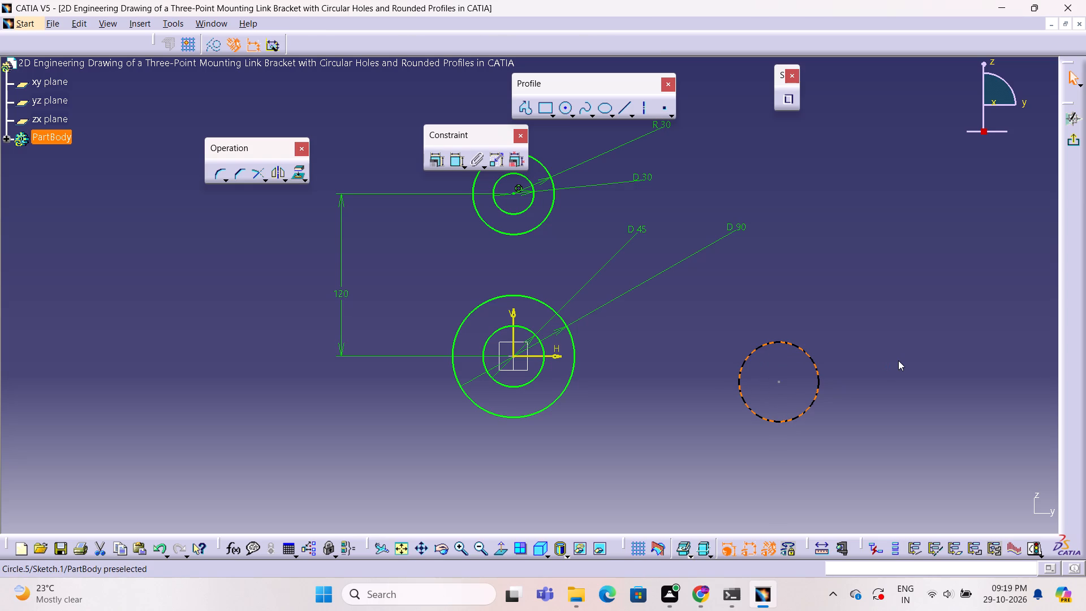
pyautogui.press('Escape')
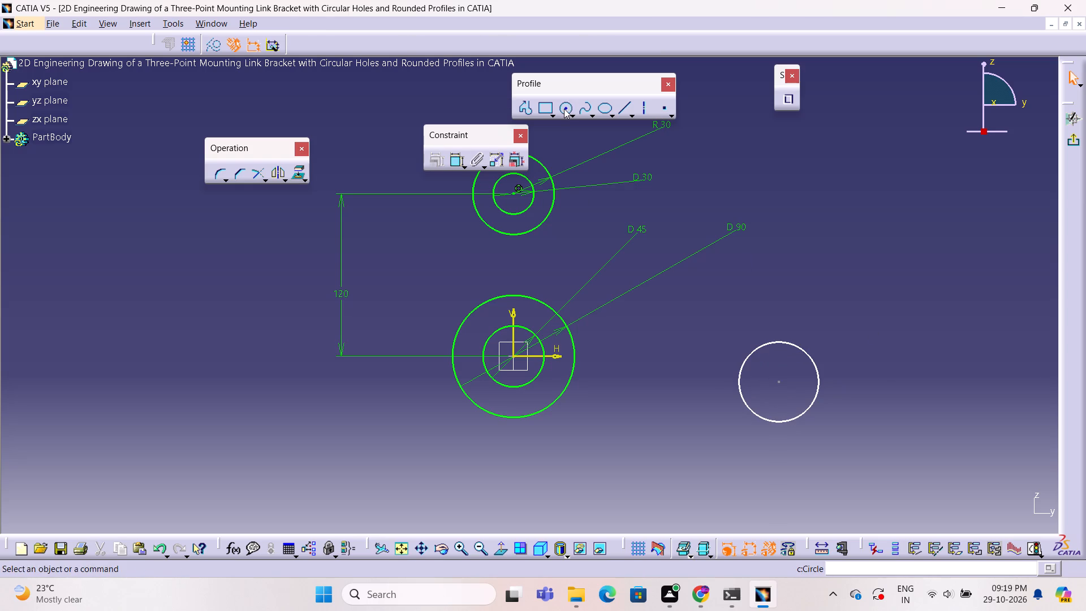
pyautogui.click(564, 109)
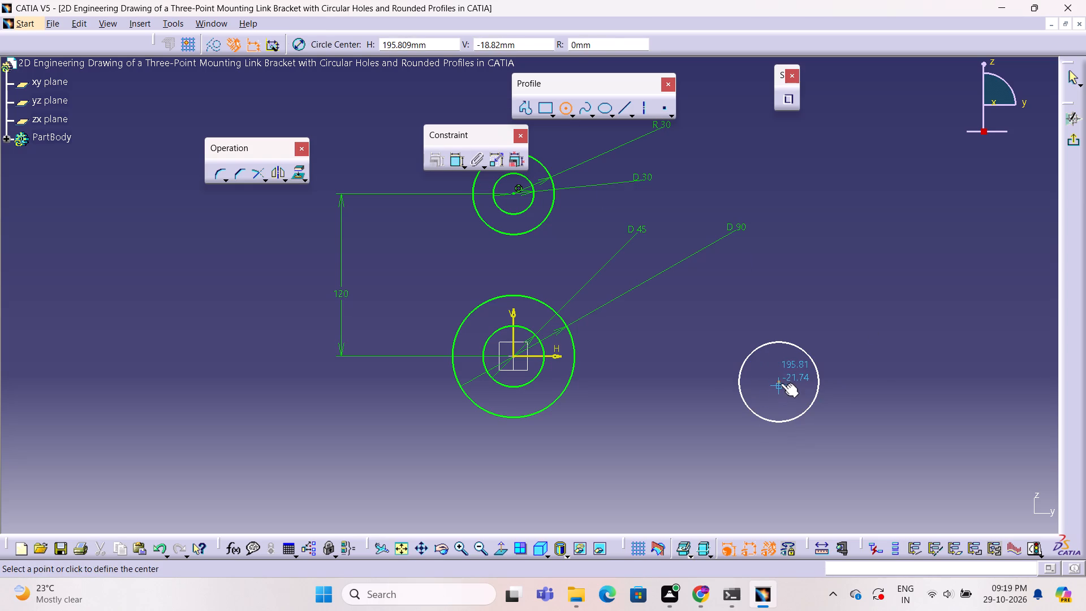
pyautogui.click(781, 383)
pyautogui.click(794, 405)
pyautogui.press('Escape')
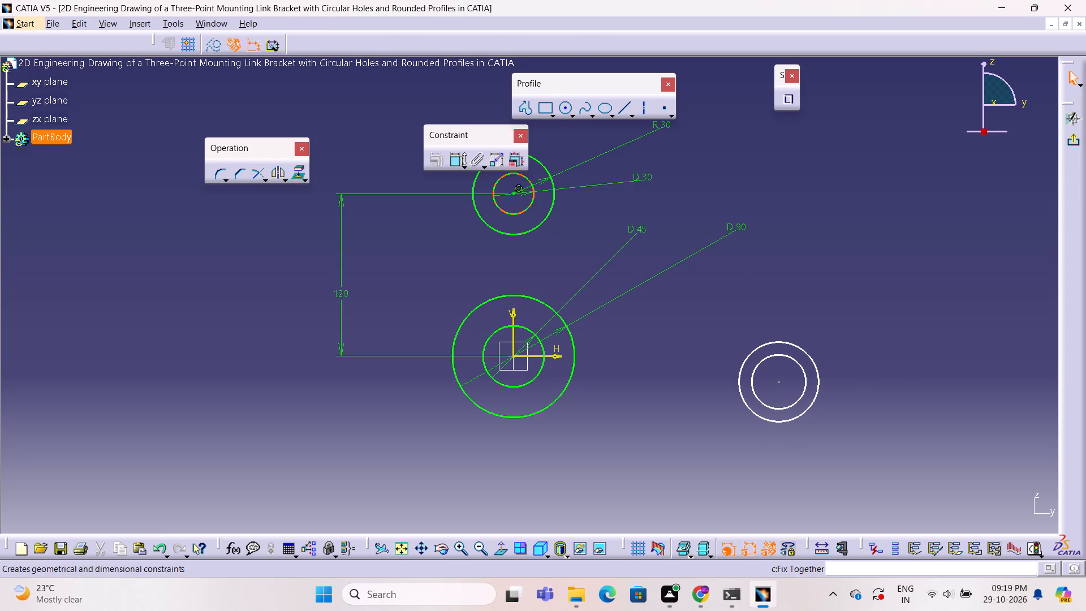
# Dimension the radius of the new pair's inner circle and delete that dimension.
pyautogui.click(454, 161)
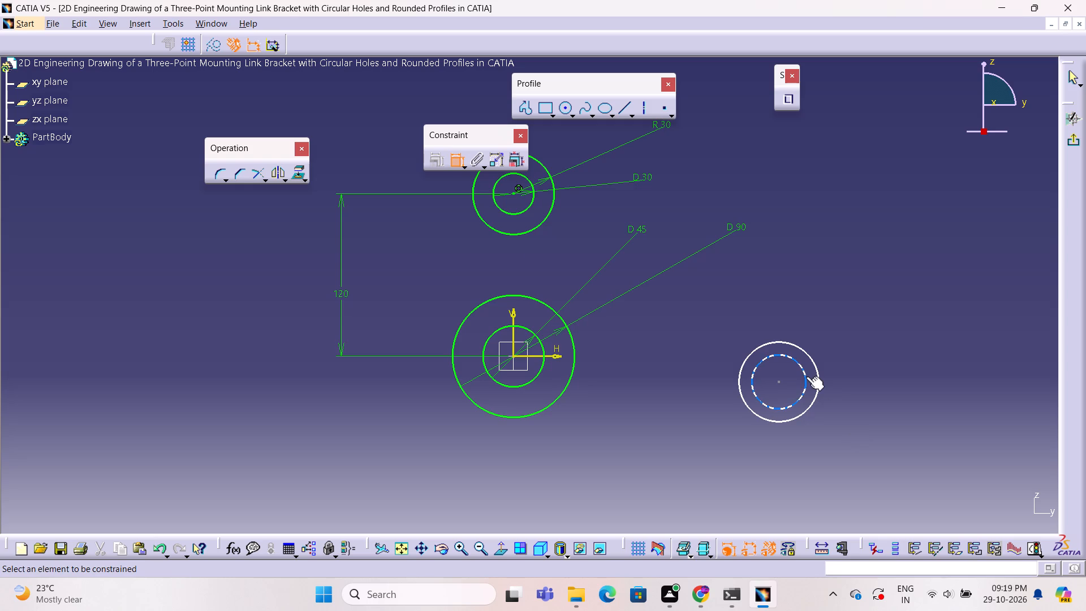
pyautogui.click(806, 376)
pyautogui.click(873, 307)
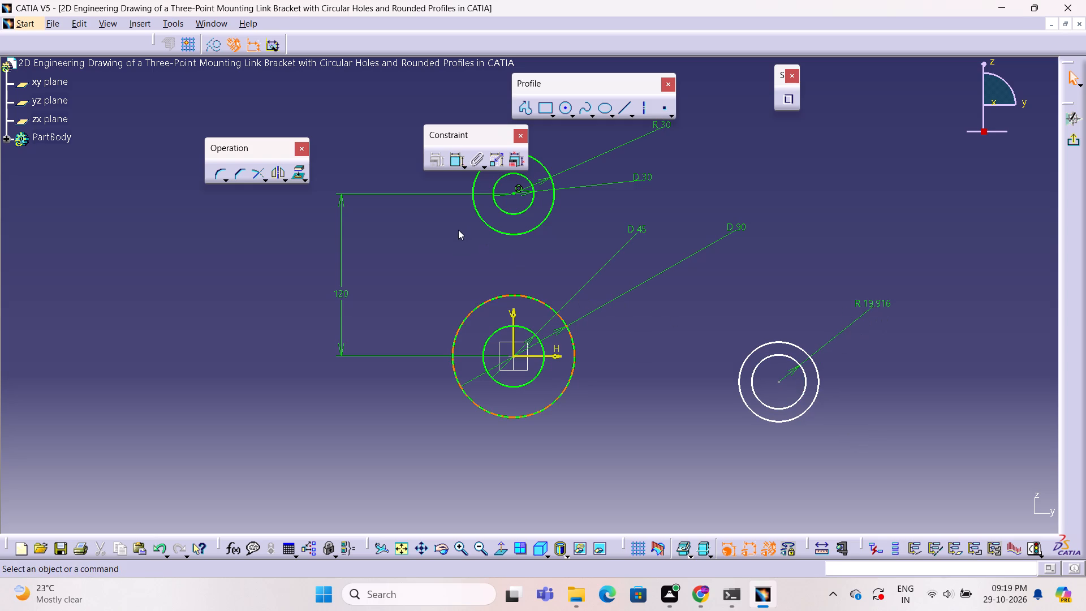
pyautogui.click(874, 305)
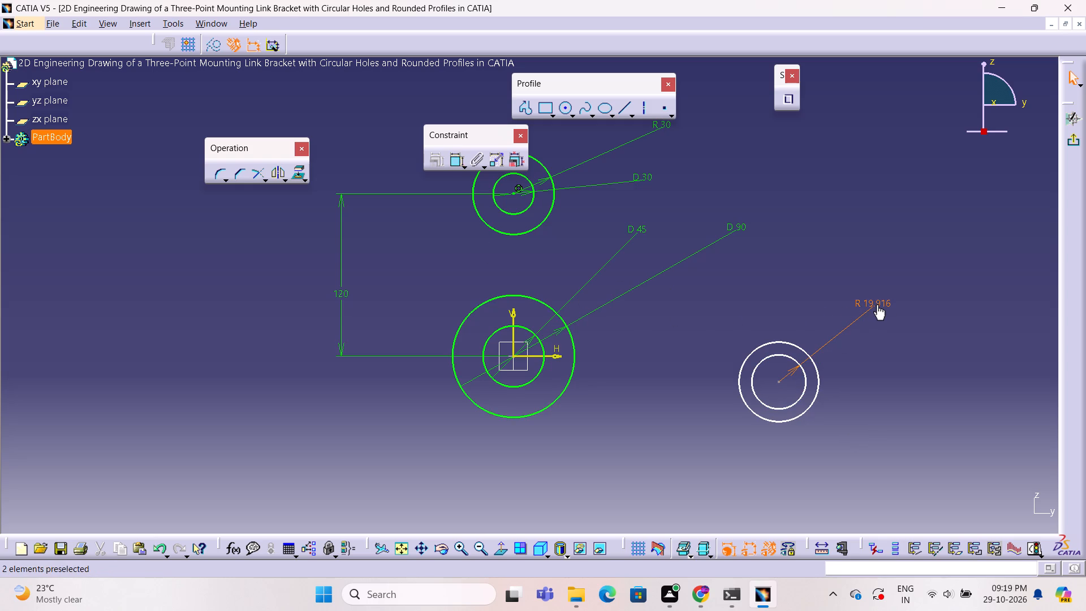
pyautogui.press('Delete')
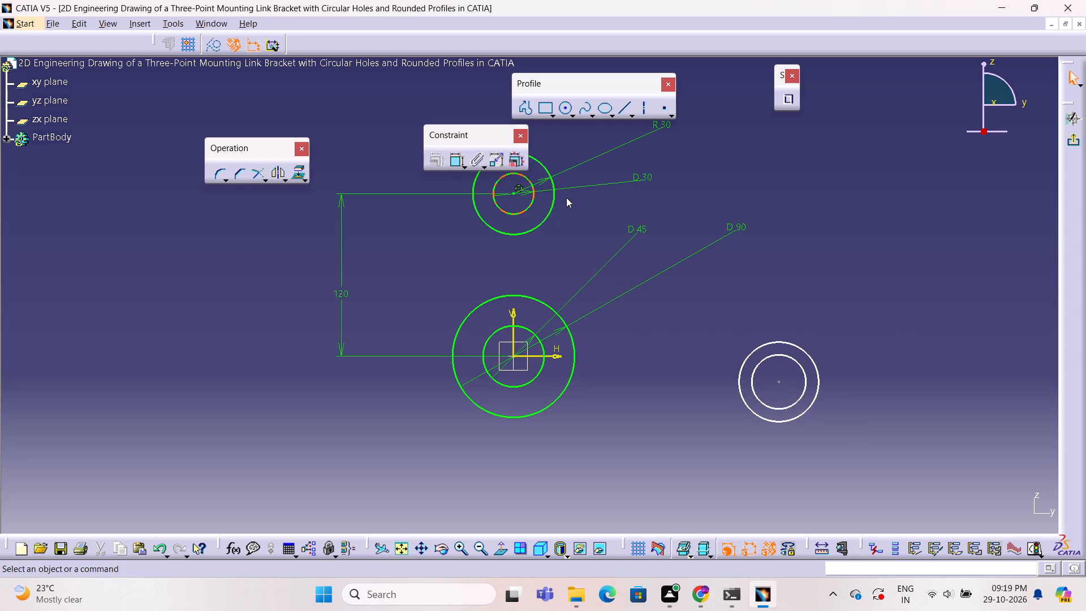
# Apply an Equal constraint between the outer circles of the upper pair and the new right-hand pair.
pyautogui.click(554, 206)
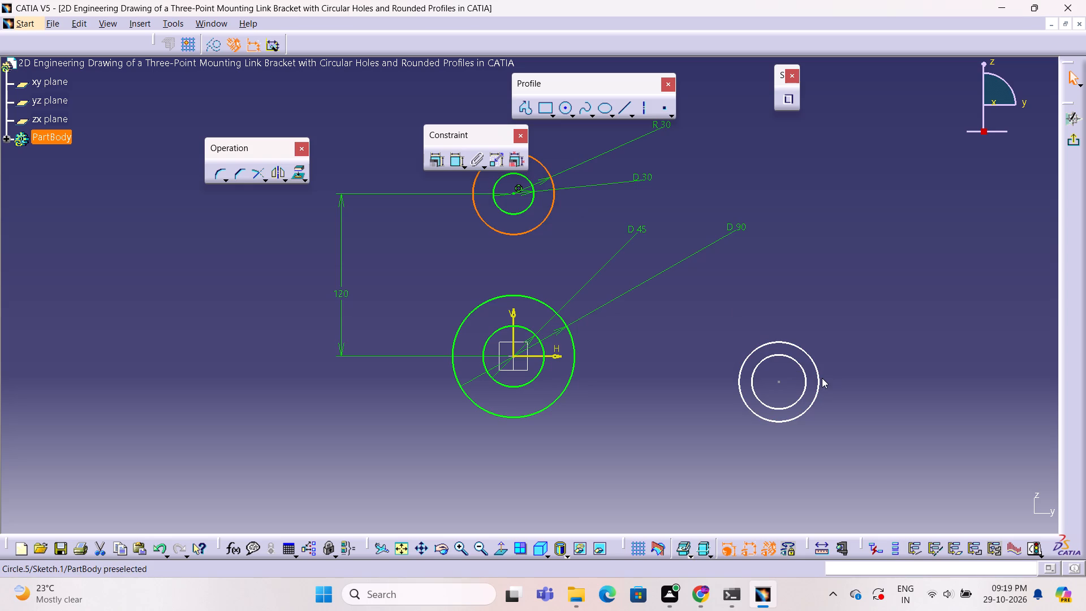
pyautogui.keyDown('ctrl'); pyautogui.click(820, 383); pyautogui.keyUp('ctrl')
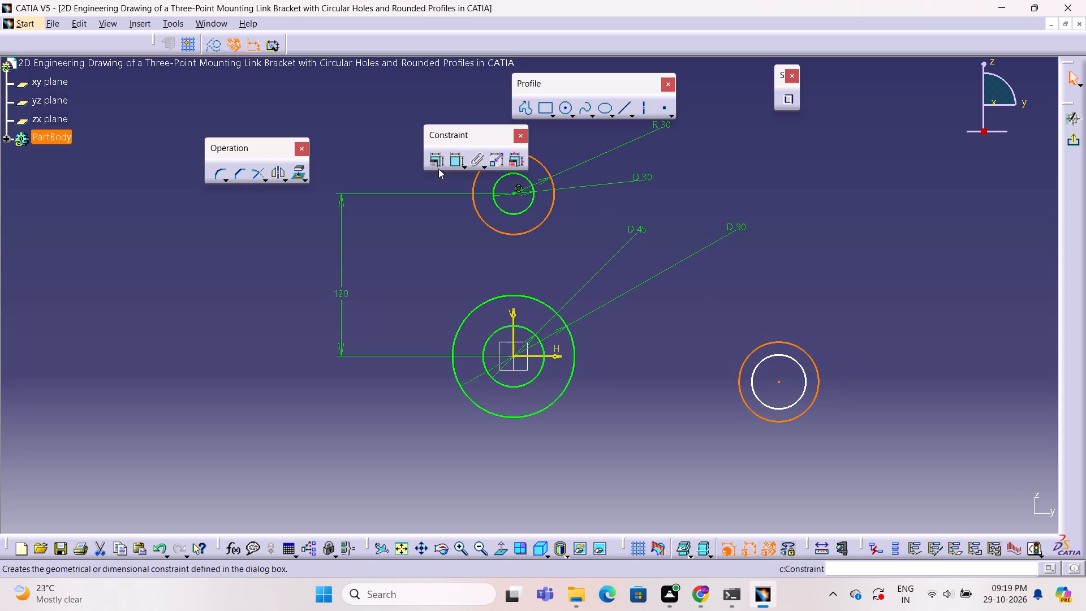
pyautogui.click(437, 166)
pyautogui.click(890, 308)
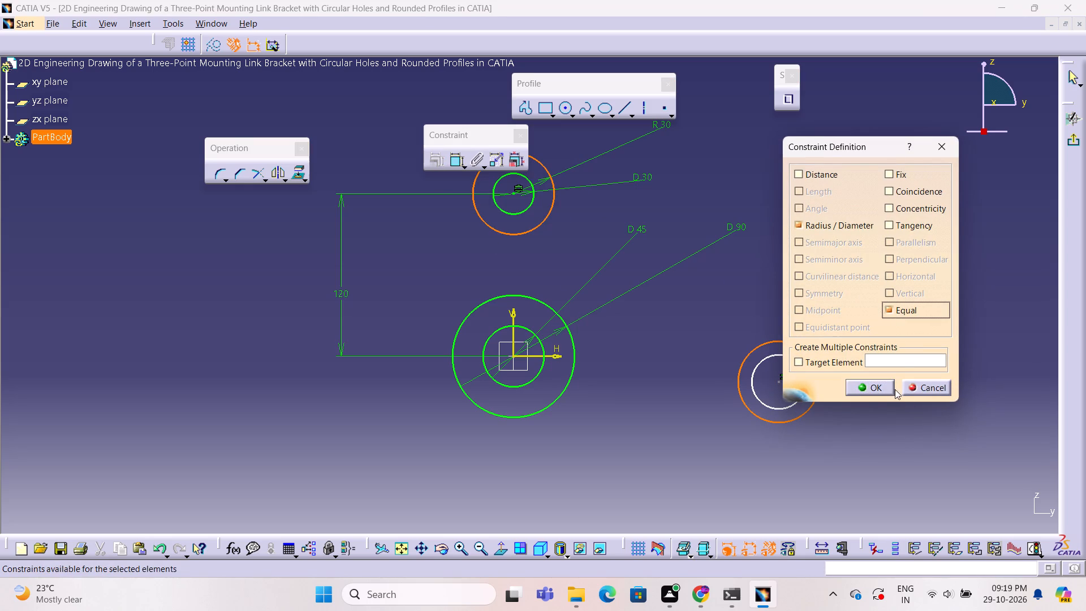
pyautogui.click(888, 392)
# Apply an Equal constraint between the inner circles of the upper pair and the right-hand pair.
pyautogui.keyDown('ctrl'); pyautogui.click(518, 211); pyautogui.keyUp('ctrl')
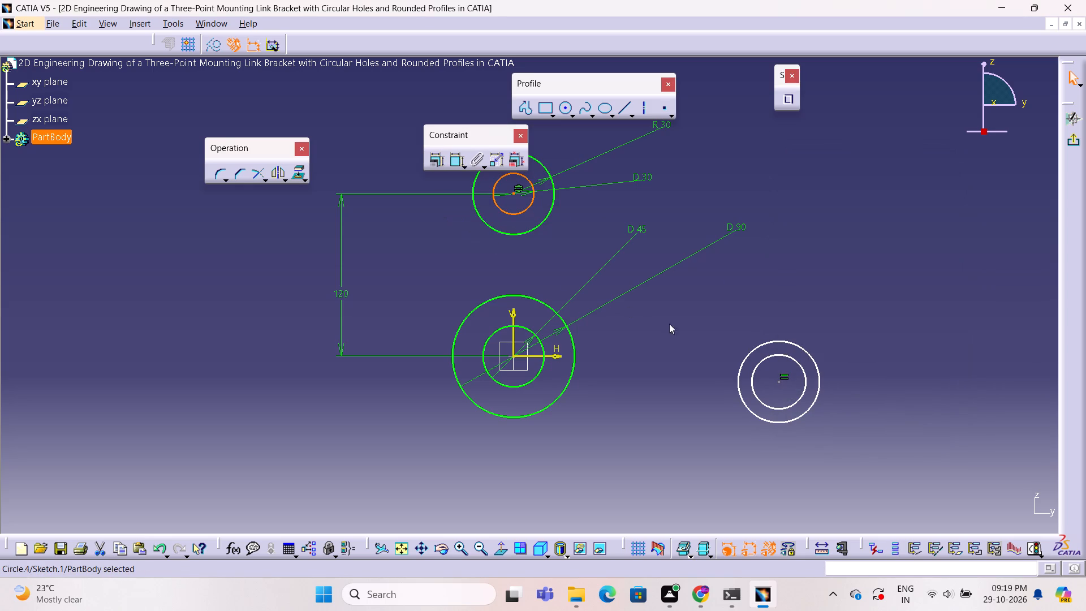
pyautogui.keyDown('ctrl'); pyautogui.doubleClick(803, 369); pyautogui.keyUp('ctrl')
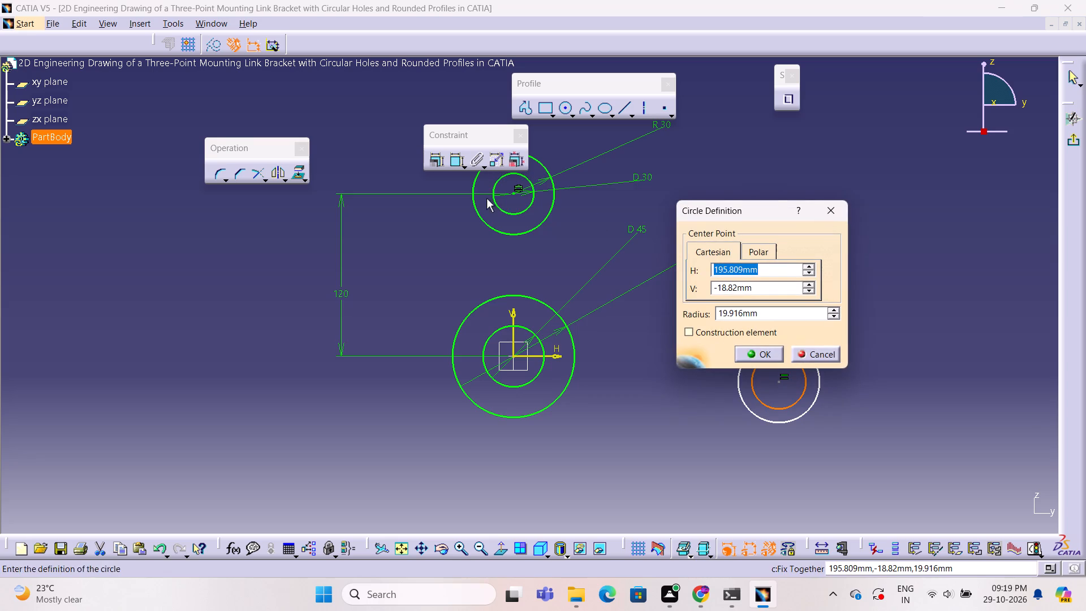
pyautogui.doubleClick(837, 204)
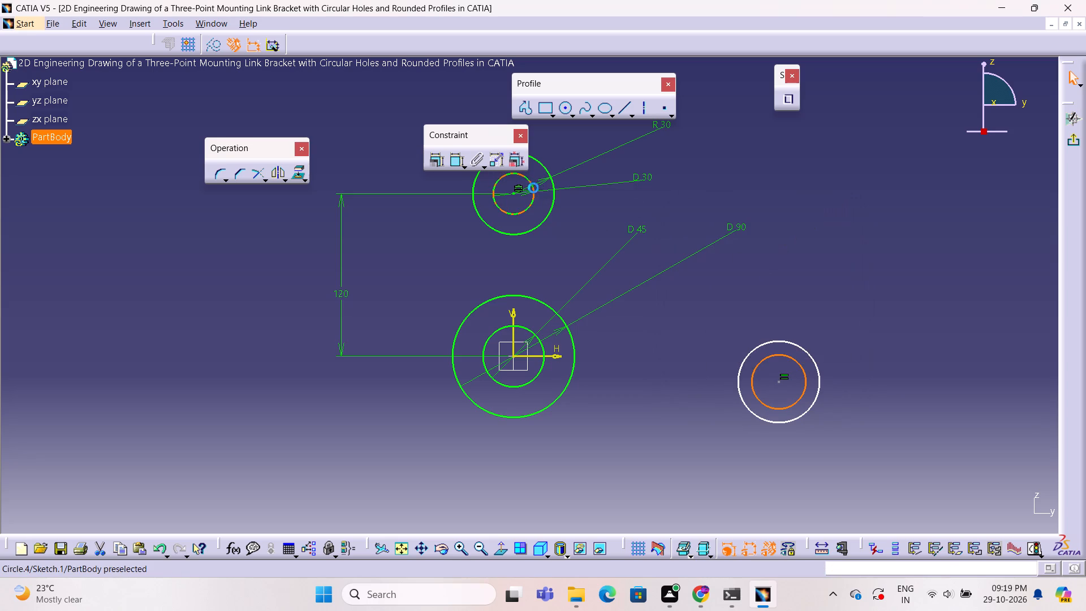
pyautogui.keyDown('ctrl'); pyautogui.click(533, 188); pyautogui.keyUp('ctrl')
pyautogui.click(437, 161)
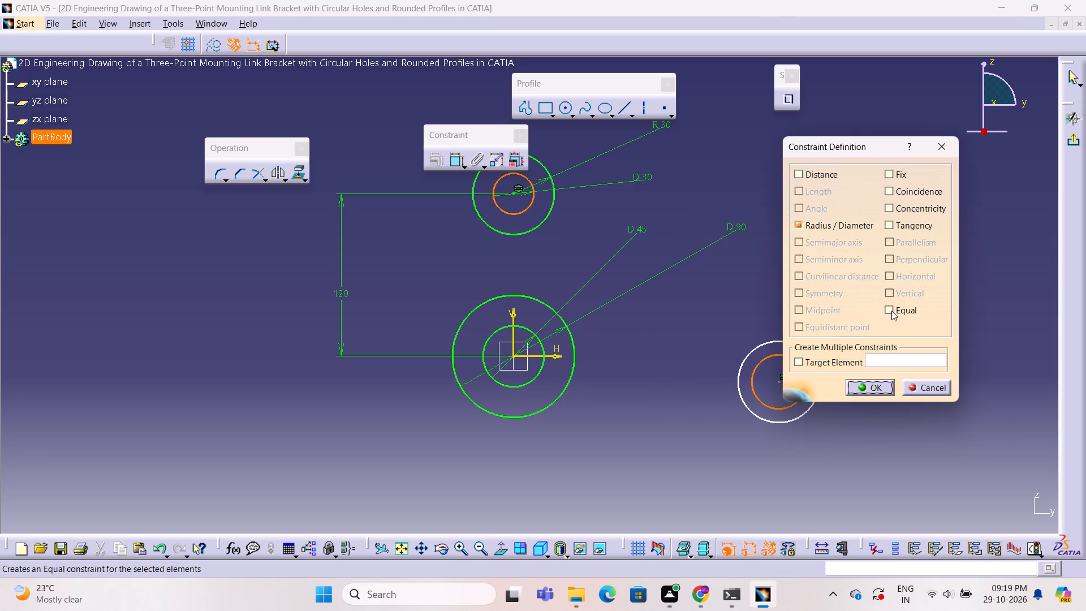
pyautogui.click(891, 311)
pyautogui.click(880, 388)
pyautogui.click(698, 290)
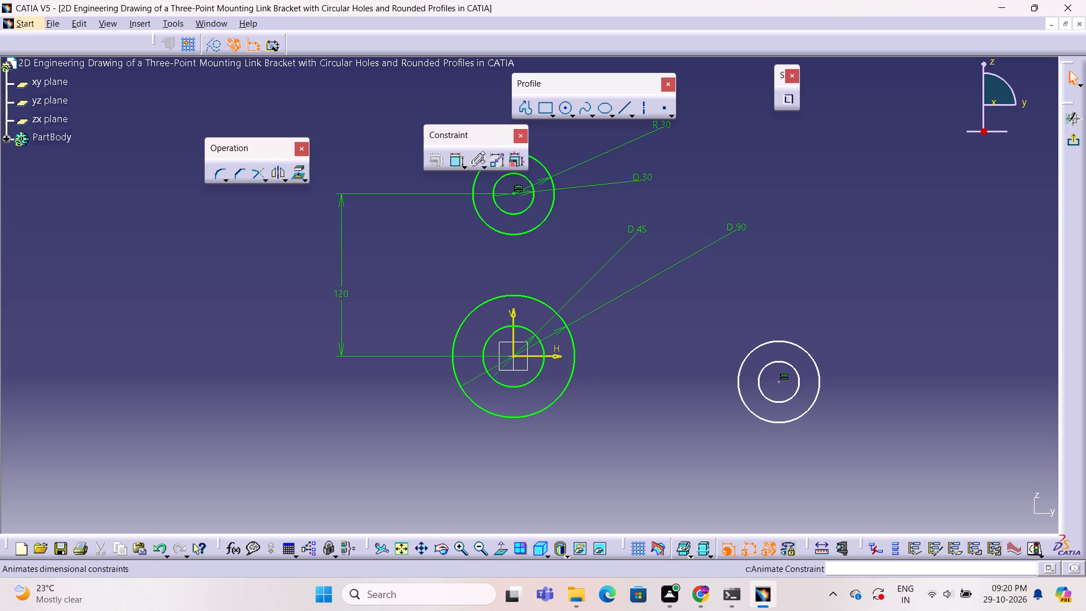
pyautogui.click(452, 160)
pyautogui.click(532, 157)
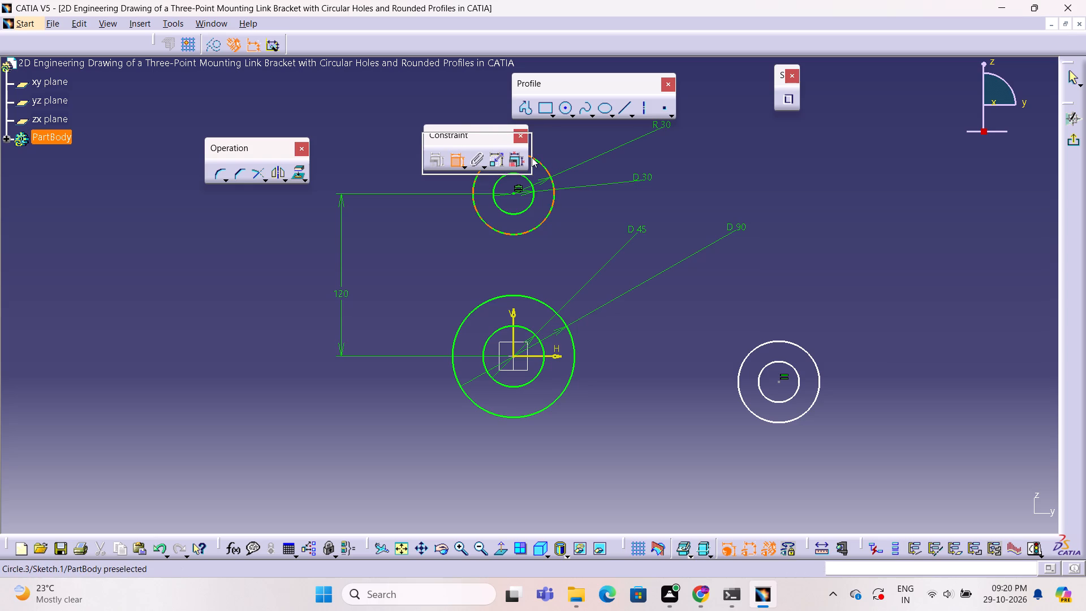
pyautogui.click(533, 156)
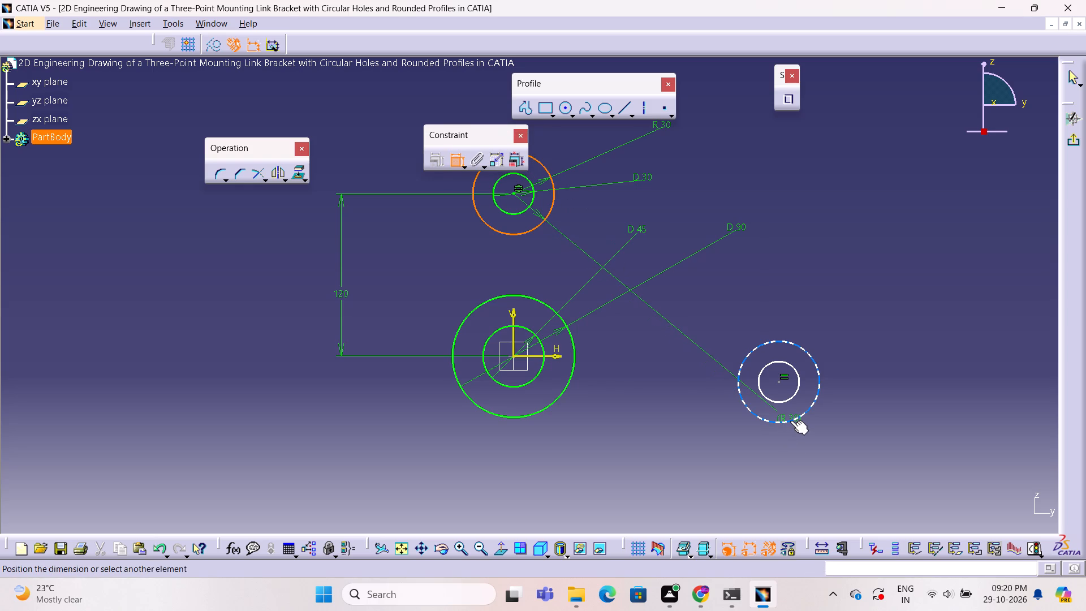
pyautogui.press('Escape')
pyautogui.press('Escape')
# Dimension the vertical distance from the top of the upper outer circle to the bottom of the right-hand outer circle as 221 mm.
pyautogui.keyDown('ctrl'); pyautogui.moveTo(650, 371); pyautogui.dragTo(662, 391, button='middle'); pyautogui.keyUp('ctrl')
pyautogui.moveTo(647, 386); pyautogui.dragTo(701, 388, button='middle')
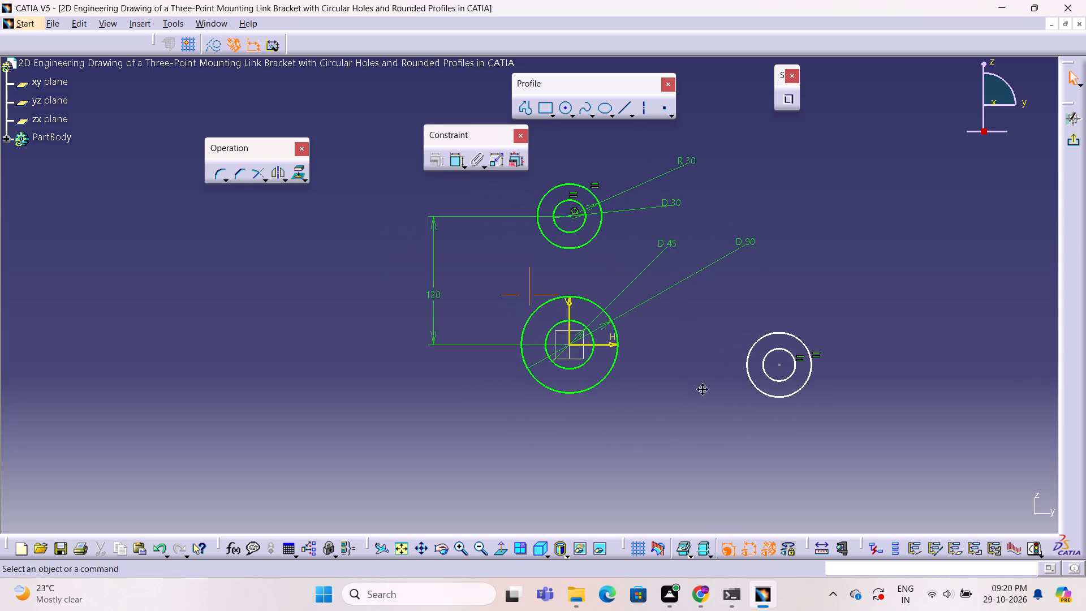
pyautogui.moveTo(701, 388); pyautogui.dragTo(704, 388, button='middle')
pyautogui.click(449, 163)
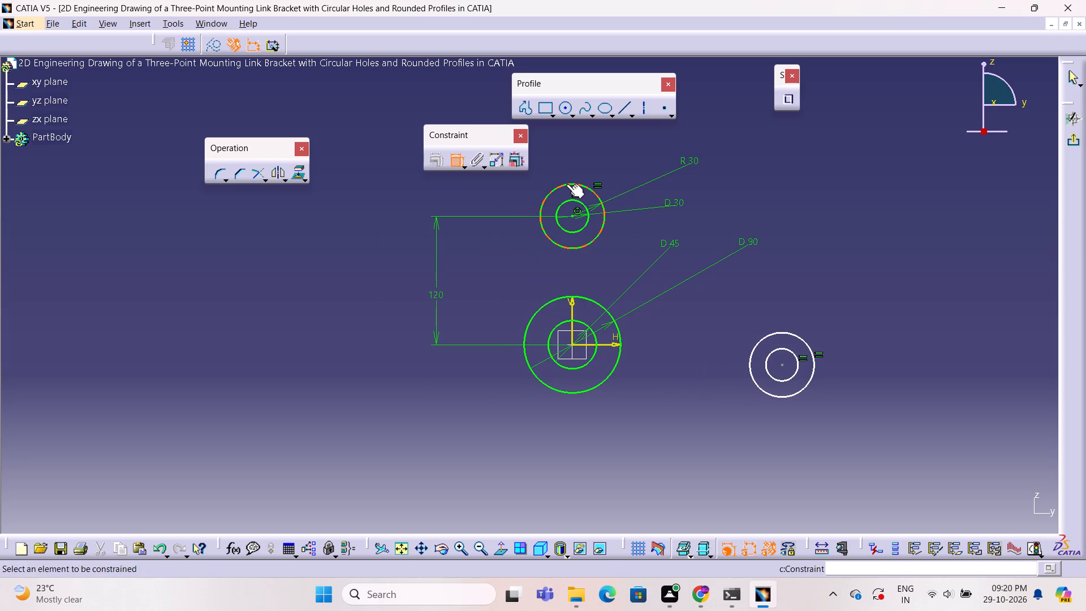
pyautogui.click(567, 184)
pyautogui.click(785, 397)
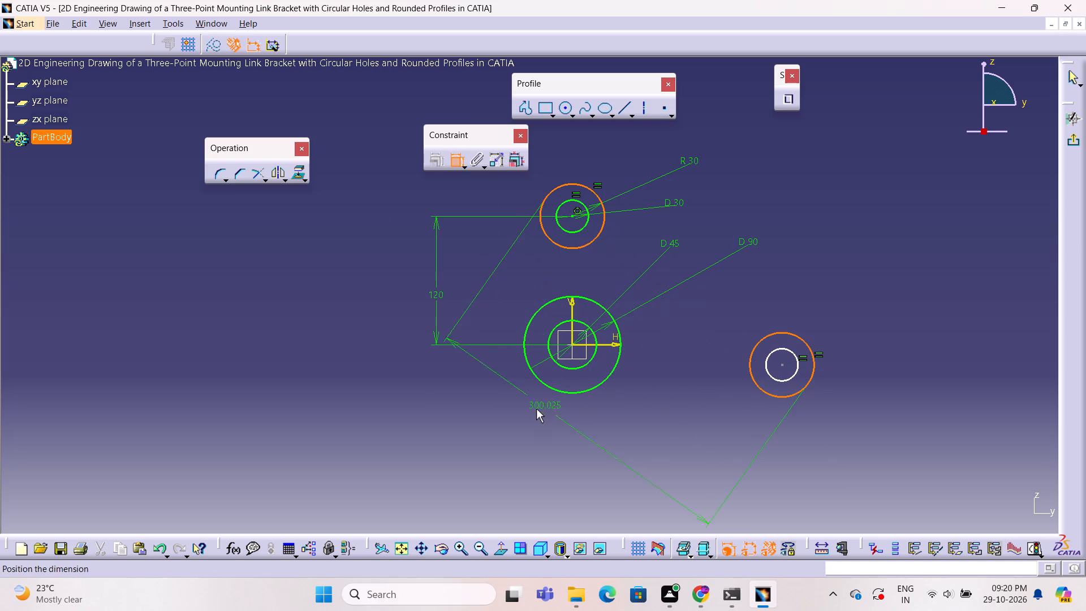
pyautogui.rightClick(500, 390)
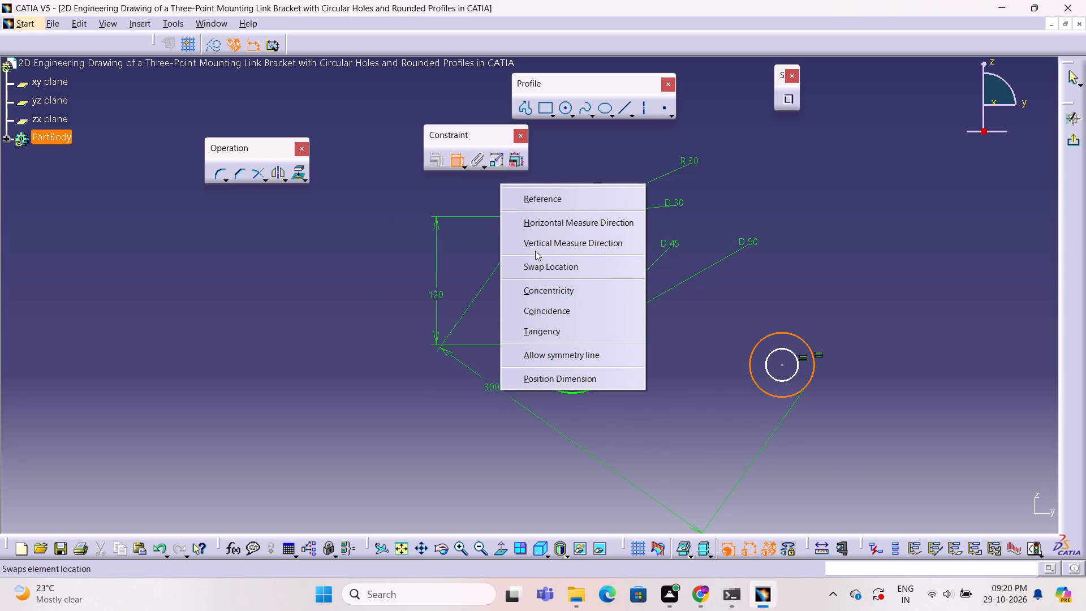
pyautogui.click(536, 248)
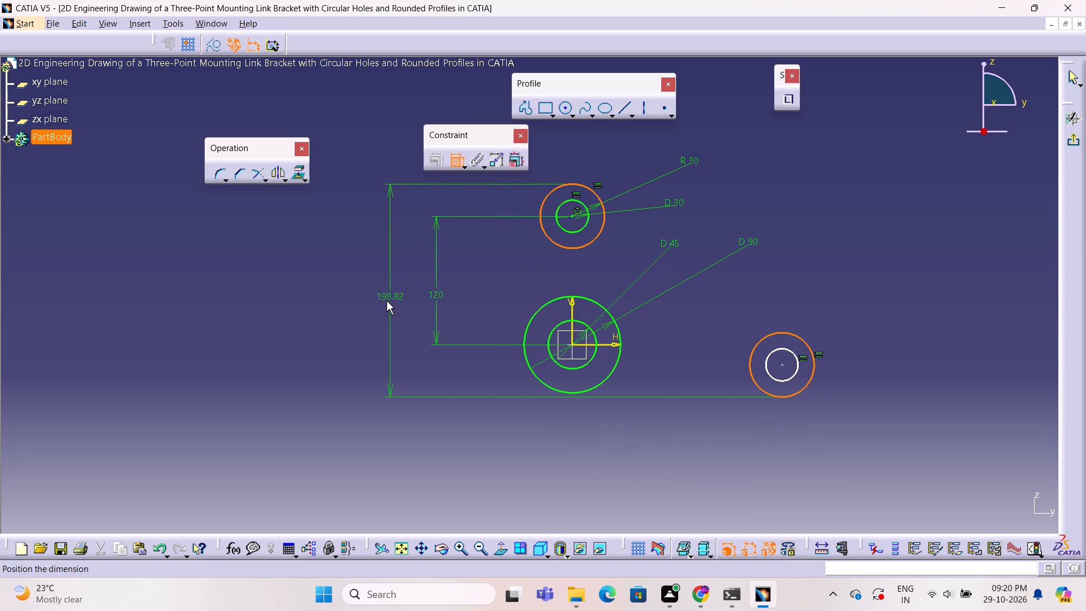
pyautogui.click(381, 302)
pyautogui.doubleClick(387, 300)
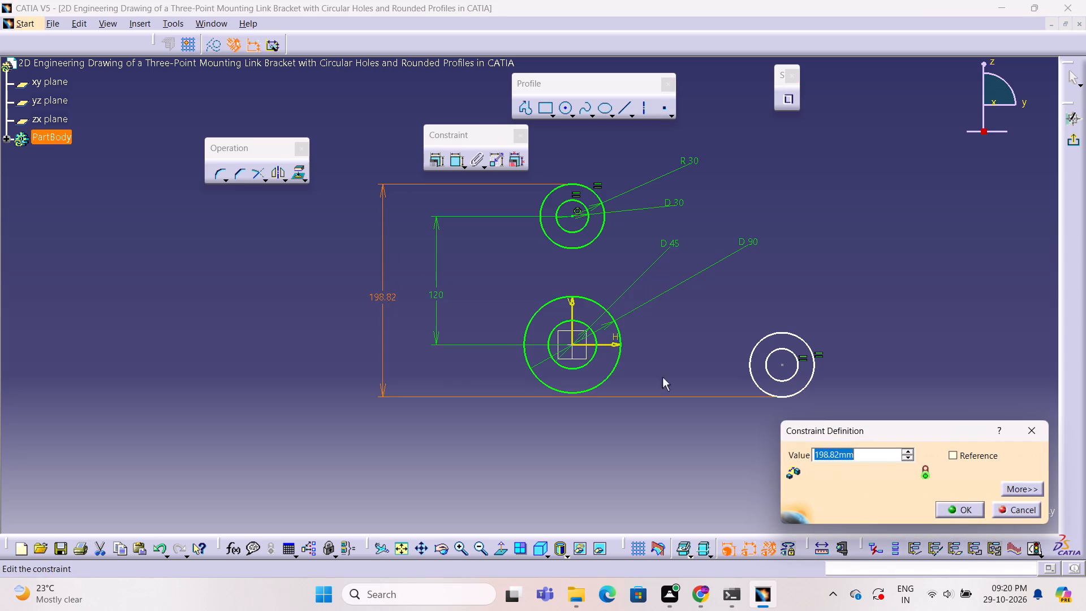
pyautogui.press('2')
pyautogui.press('0')
pyautogui.press('0')
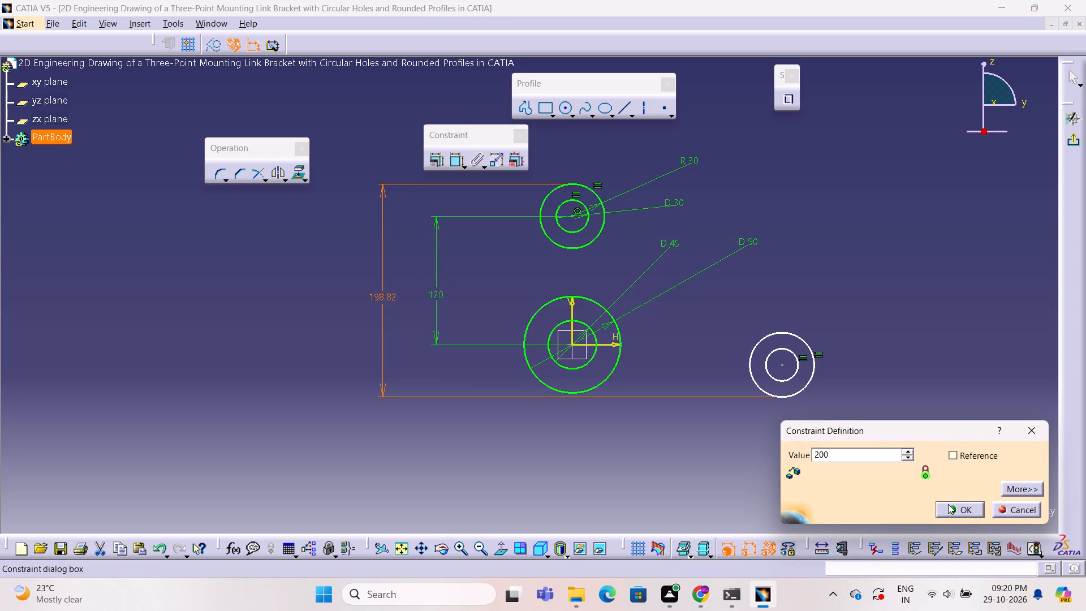
pyautogui.press('BackSpace')
pyautogui.press('BackSpace')
pyautogui.write('21')
pyautogui.click(971, 509)
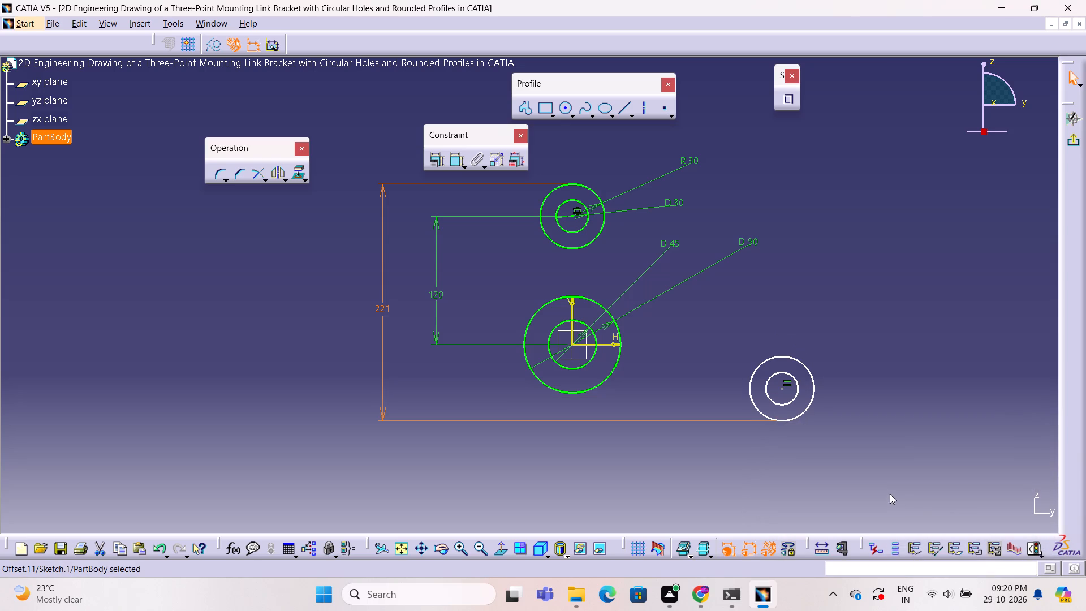
pyautogui.click(890, 494)
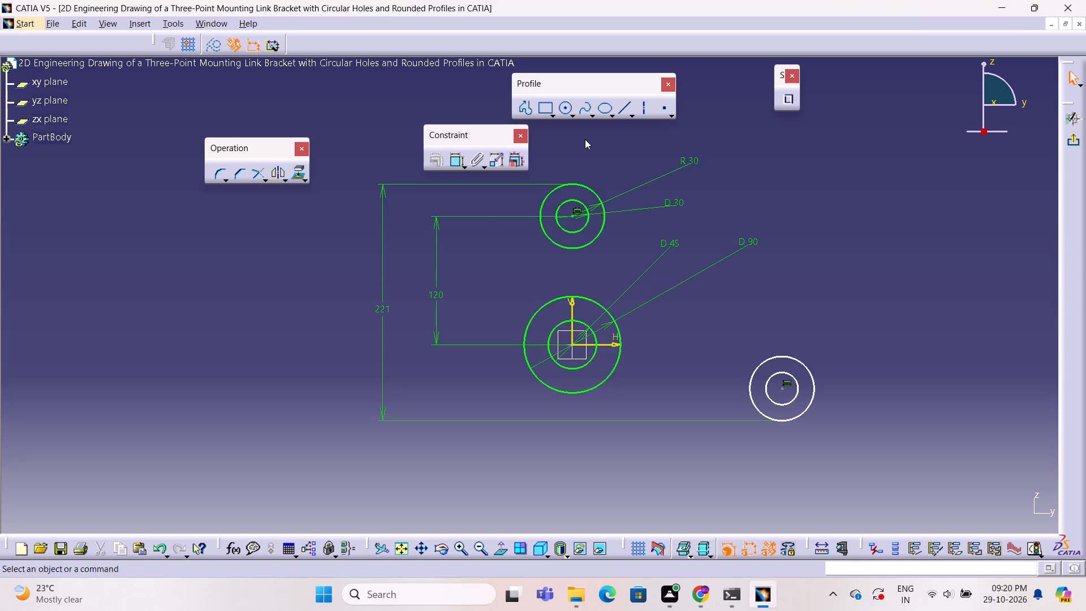
# Dimension the direct distance from the origin to the right-hand circle pair's centre as 120 mm.
pyautogui.click(455, 164)
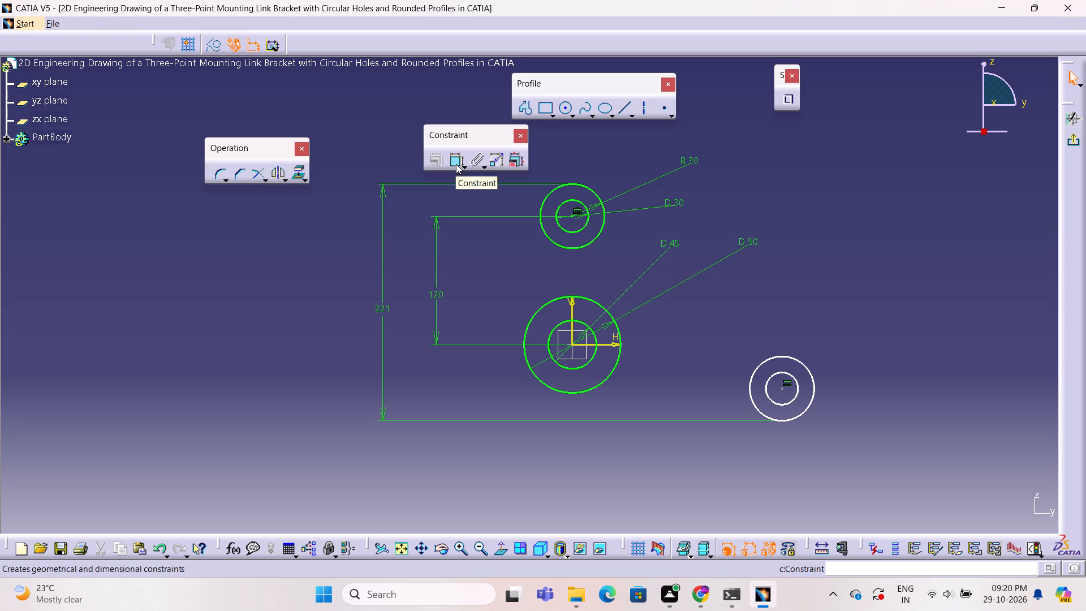
pyautogui.click(571, 345)
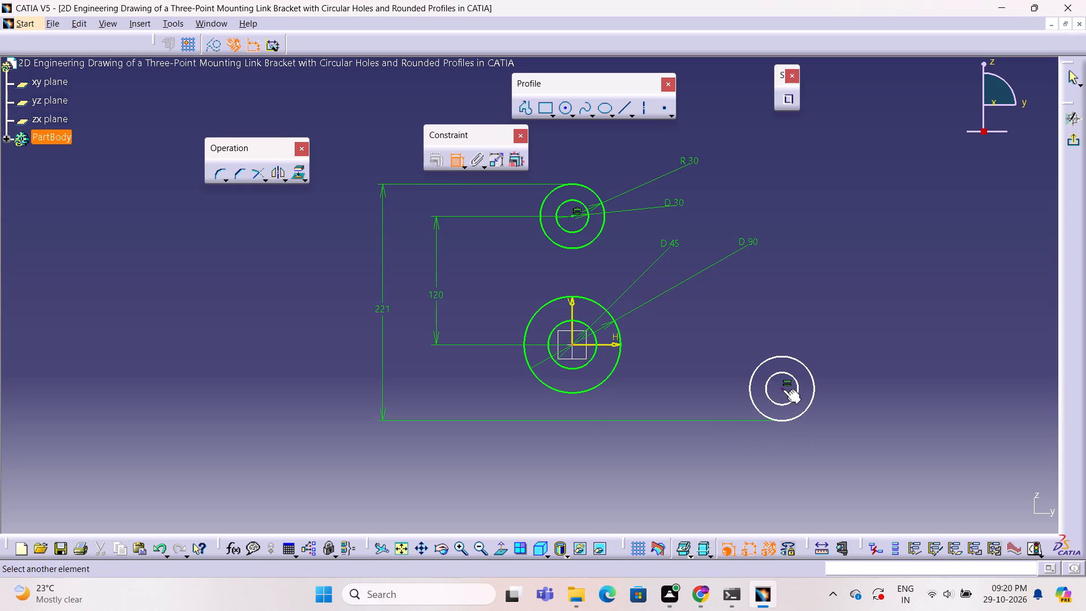
pyautogui.click(783, 389)
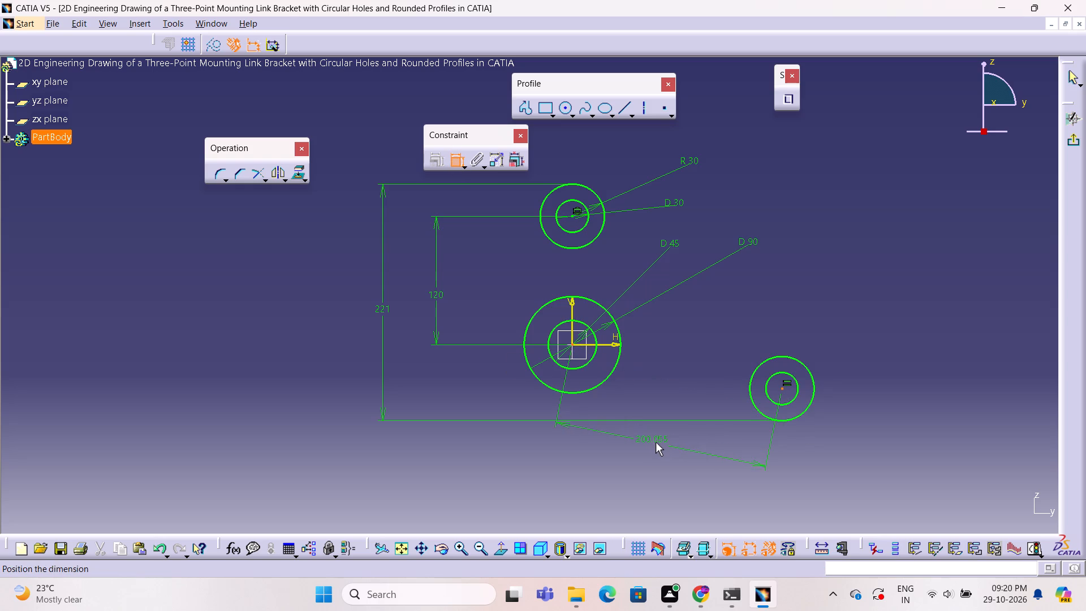
pyautogui.click(664, 443)
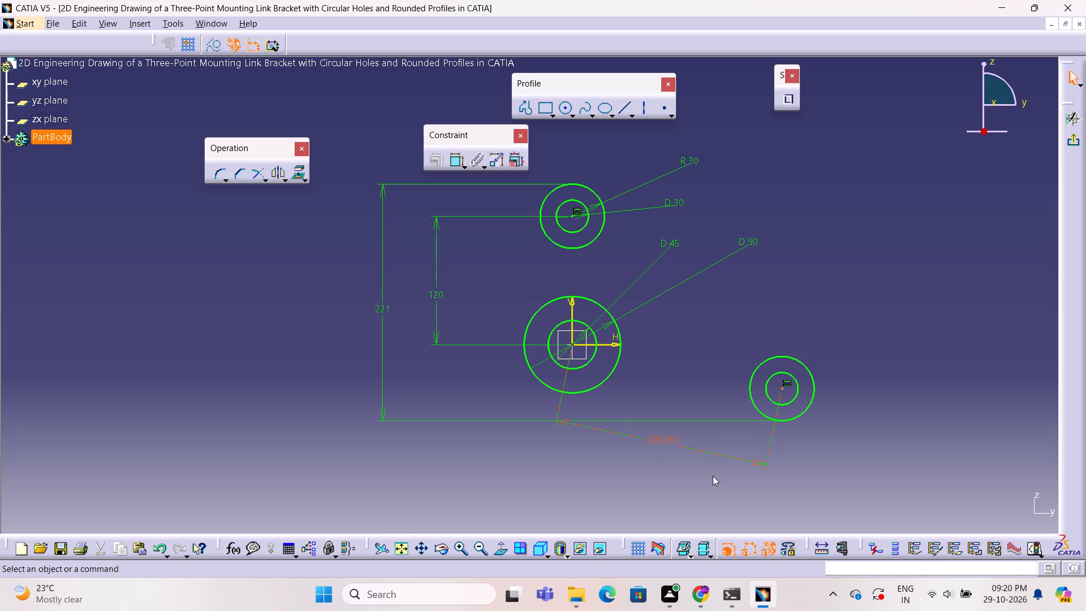
pyautogui.doubleClick(667, 440)
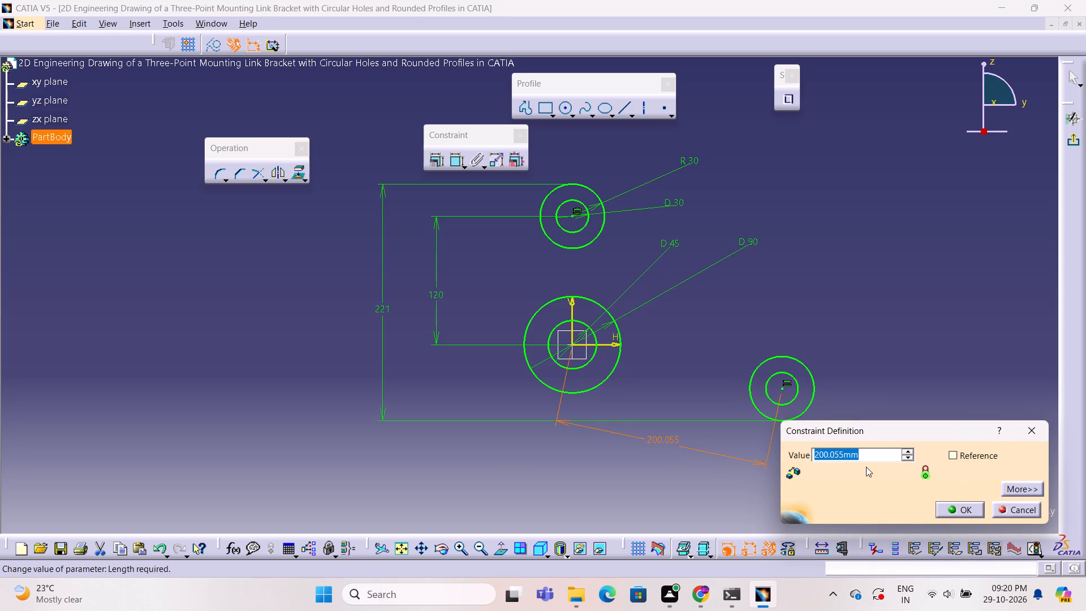
pyautogui.write('120')
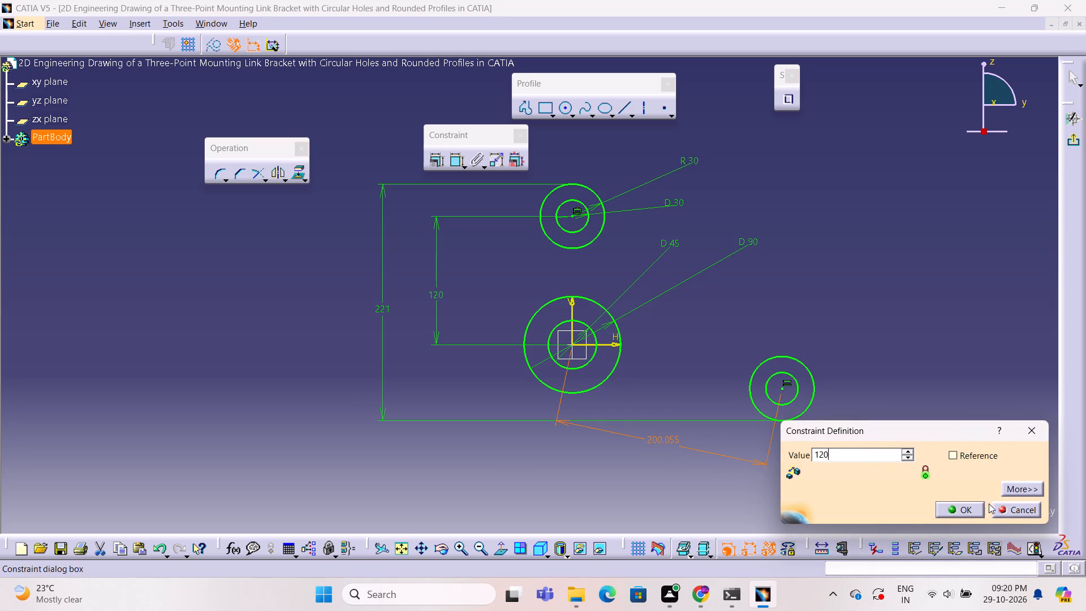
pyautogui.click(955, 506)
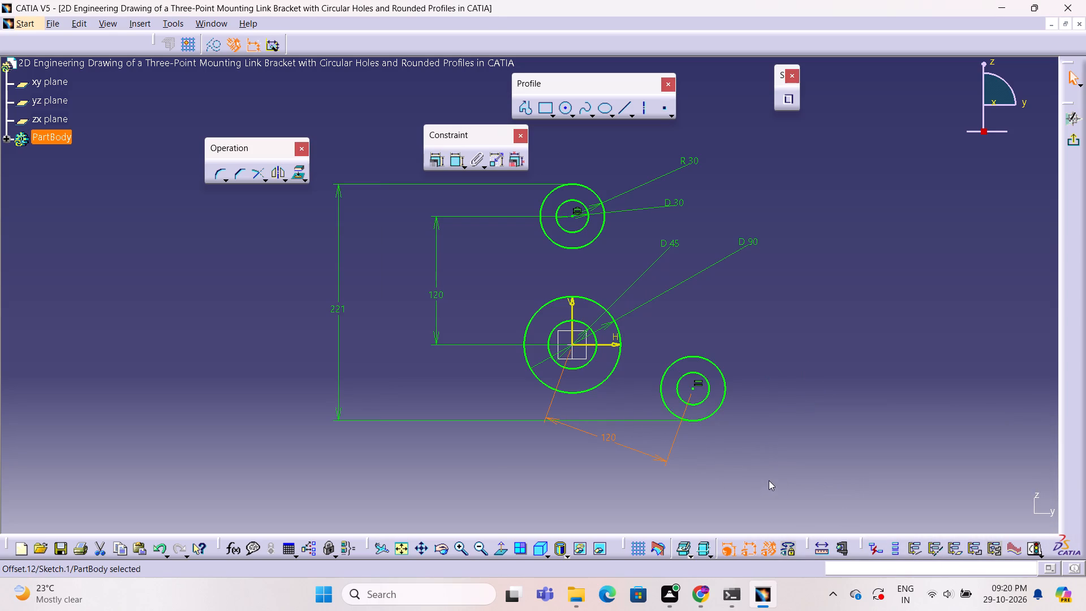
pyautogui.click(770, 479)
# Connect the outer circles of the upper and central pairs with bi-tangent lines on both their left and right sides.
pyautogui.keyDown('ctrl'); pyautogui.moveTo(803, 454); pyautogui.dragTo(811, 428, button='middle'); pyautogui.keyUp('ctrl')
pyautogui.keyDown('ctrl'); pyautogui.middleClick(811, 428); pyautogui.keyUp('ctrl')
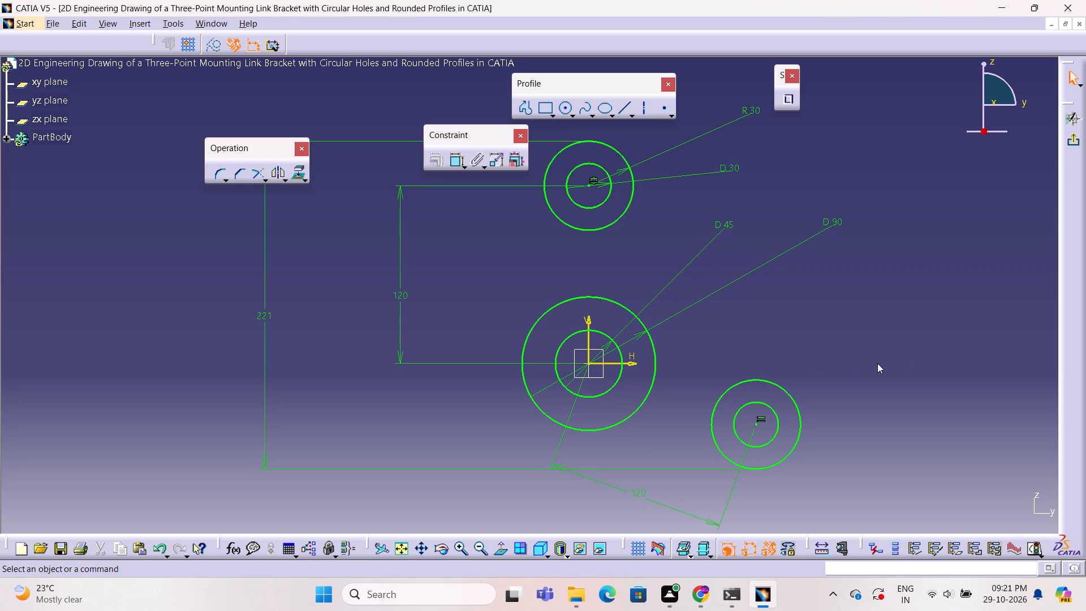
pyautogui.keyDown('ctrl'); pyautogui.moveTo(860, 246); pyautogui.dragTo(858, 278, button='middle'); pyautogui.keyUp('ctrl')
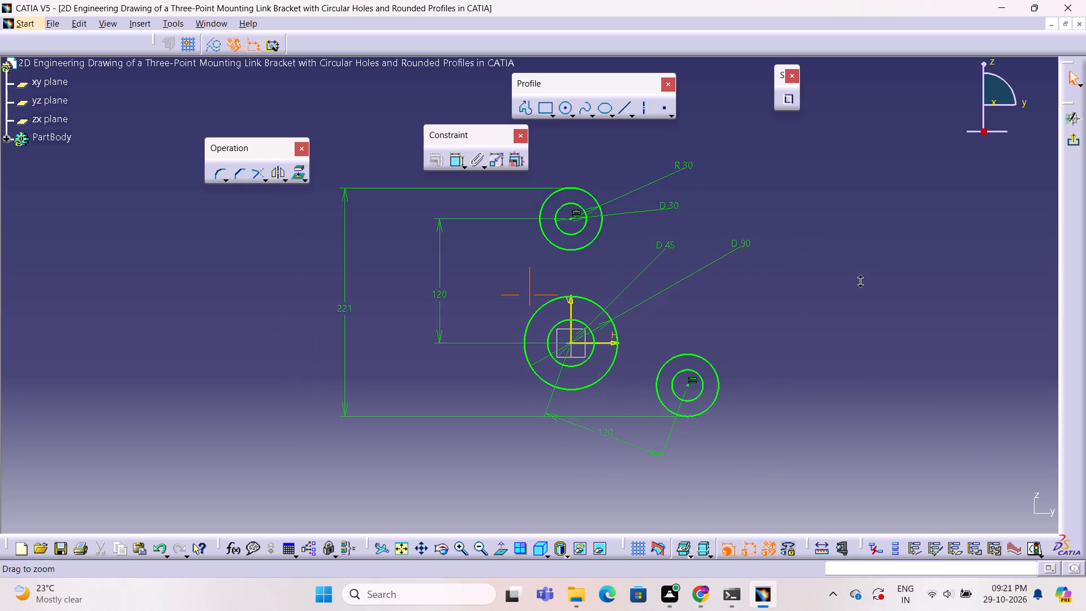
pyautogui.keyDown('ctrl'); pyautogui.moveTo(858, 278); pyautogui.dragTo(860, 262, button='middle'); pyautogui.keyUp('ctrl')
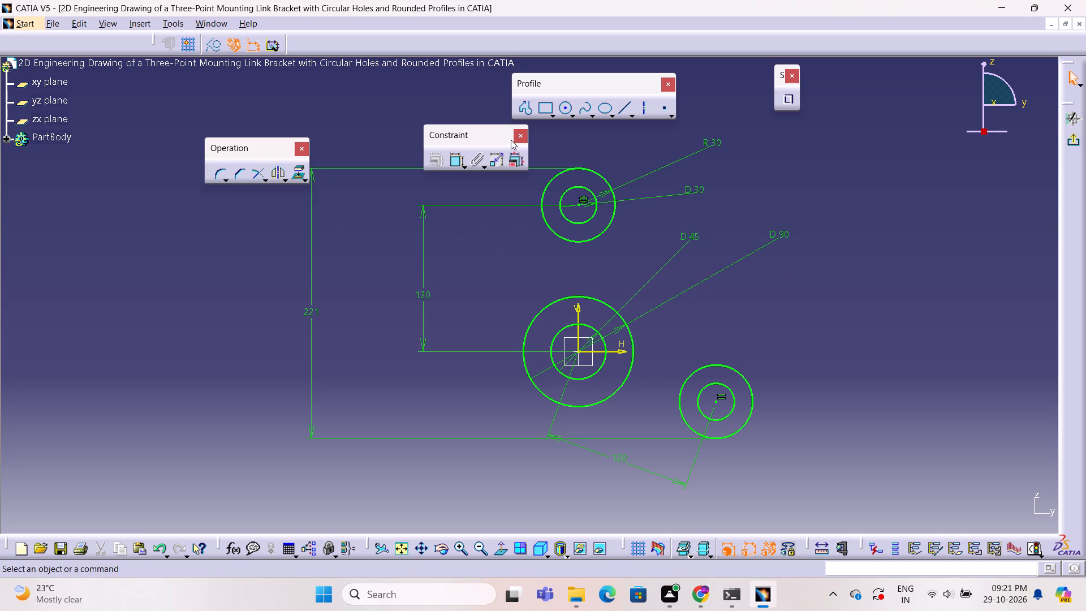
pyautogui.click(632, 114)
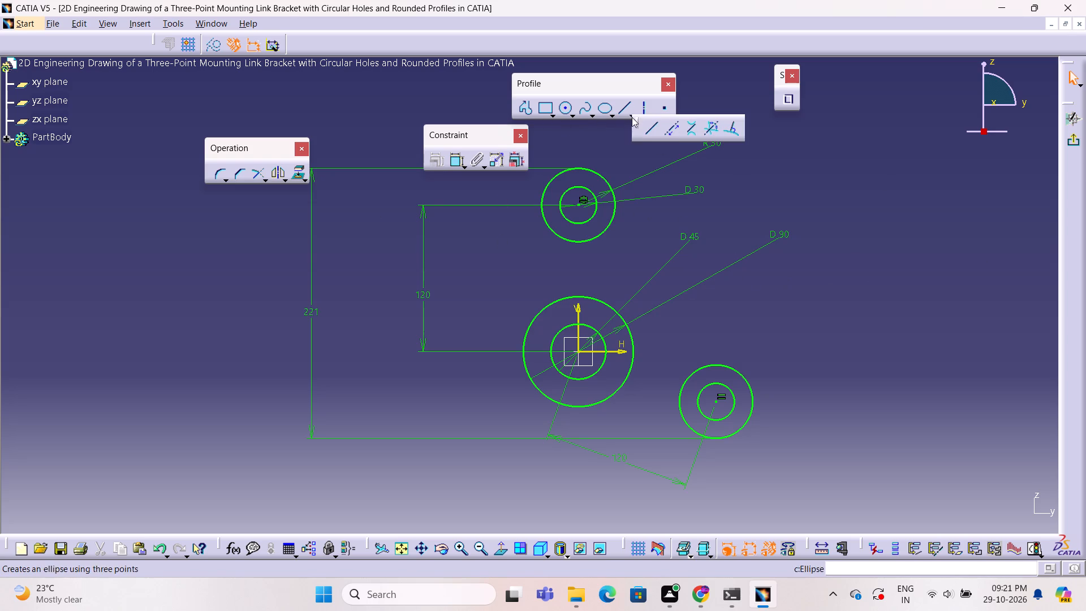
pyautogui.click(688, 131)
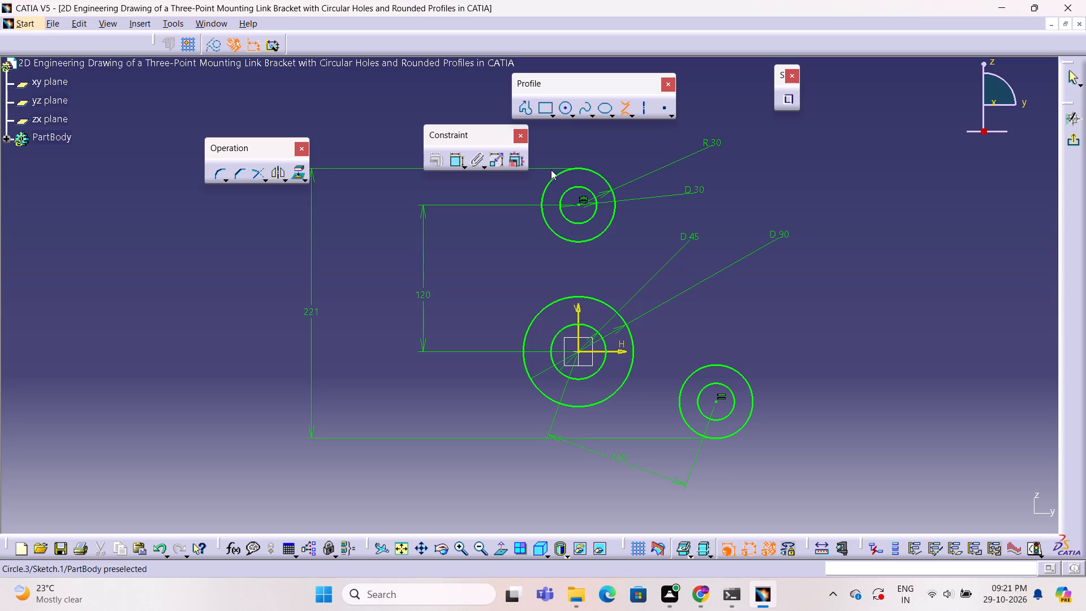
pyautogui.click(546, 222)
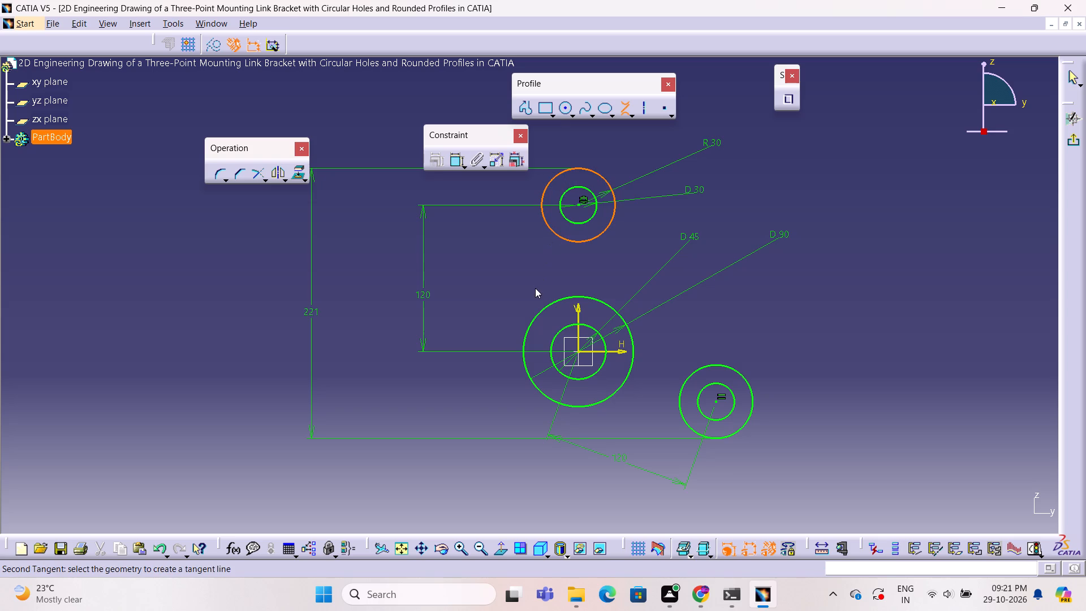
pyautogui.click(532, 321)
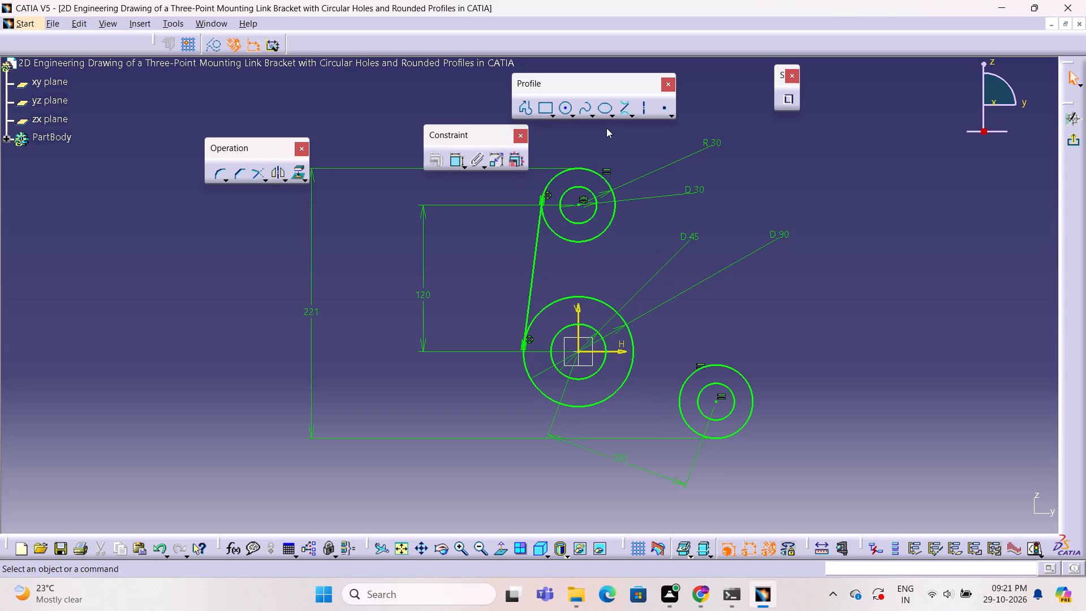
pyautogui.click(619, 109)
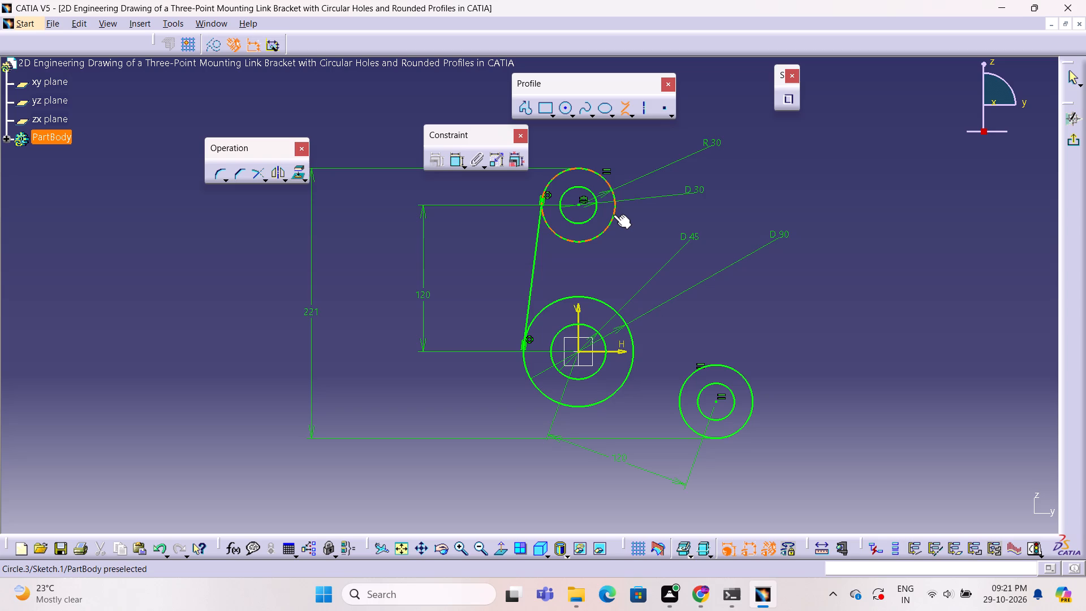
pyautogui.click(613, 215)
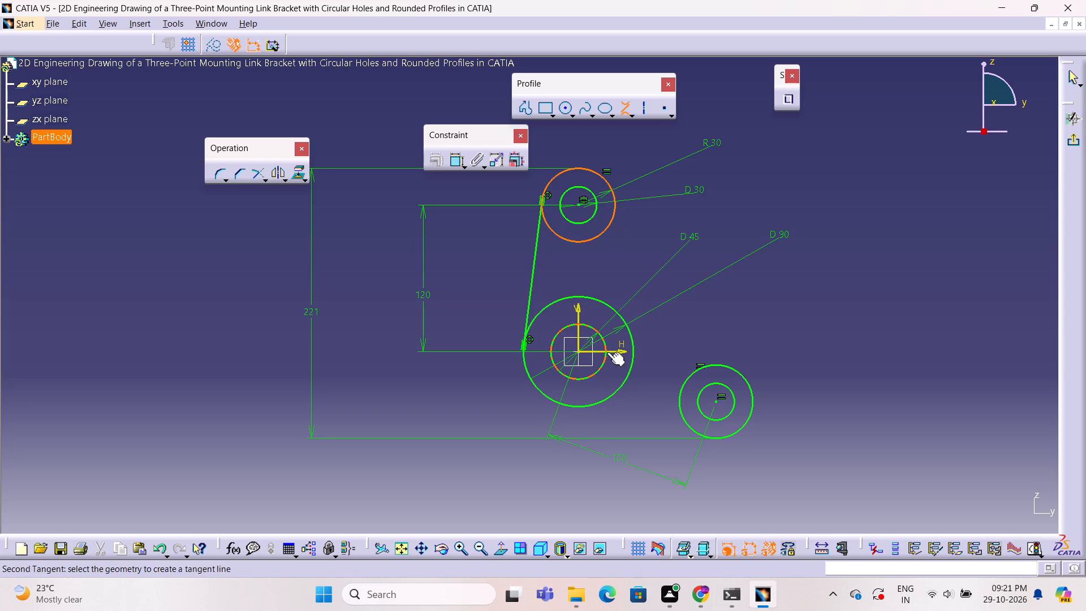
pyautogui.click(623, 320)
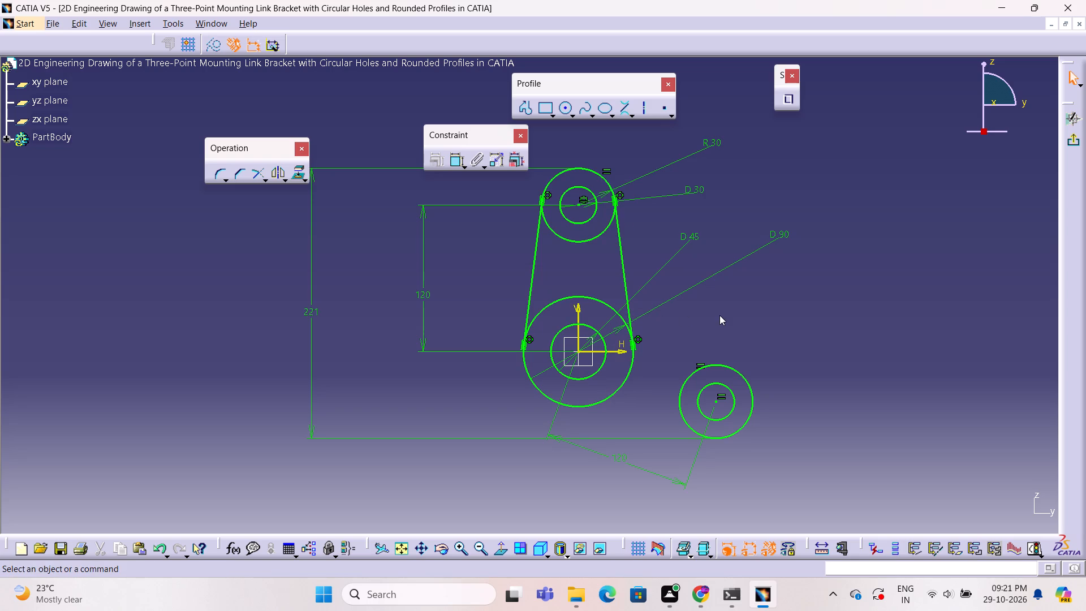
pyautogui.click(719, 315)
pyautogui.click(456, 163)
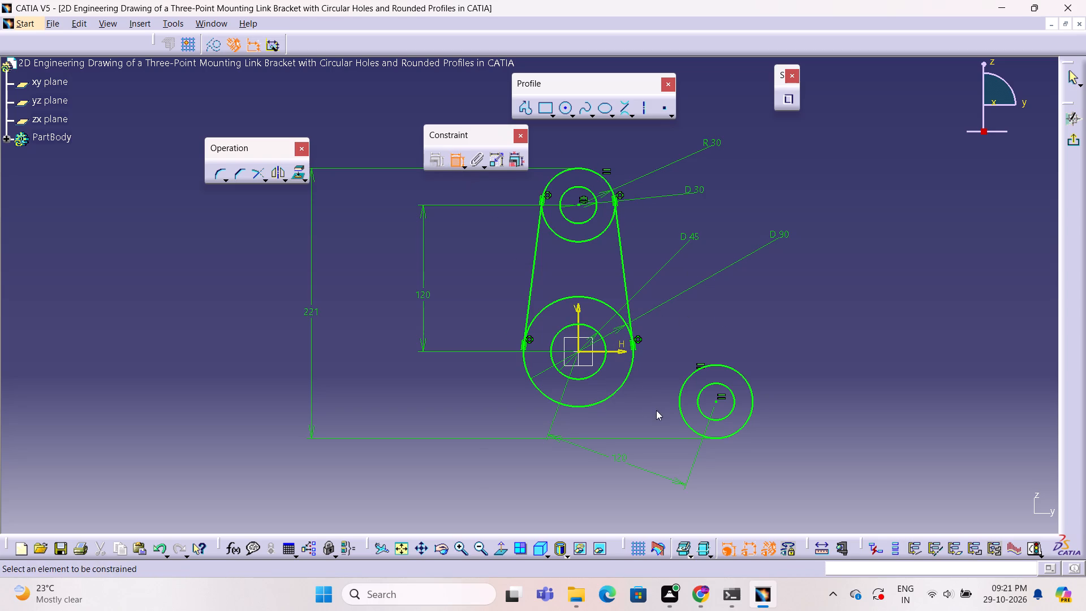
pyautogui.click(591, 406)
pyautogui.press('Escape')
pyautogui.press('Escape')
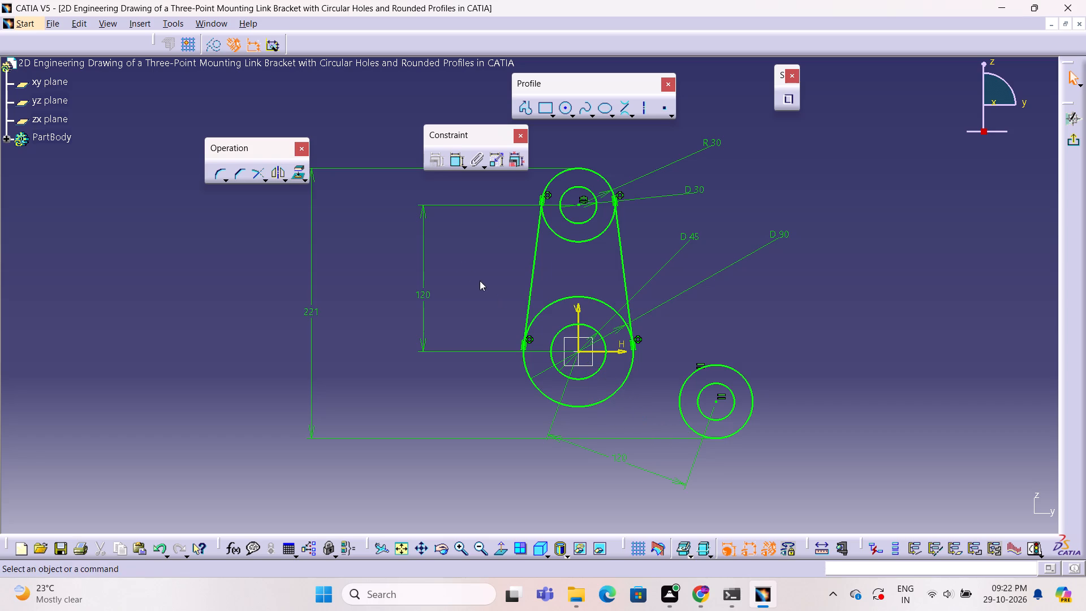
# Draw a bi-tangent line along the underside from the central outer circle to the right-hand outer circle.
pyautogui.click(624, 110)
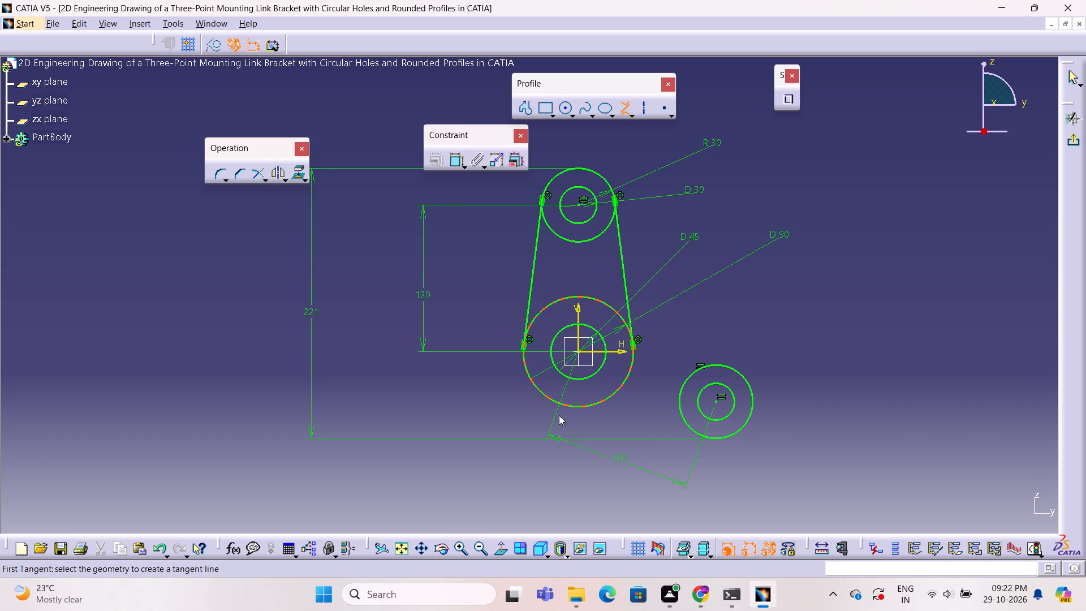
pyautogui.click(572, 405)
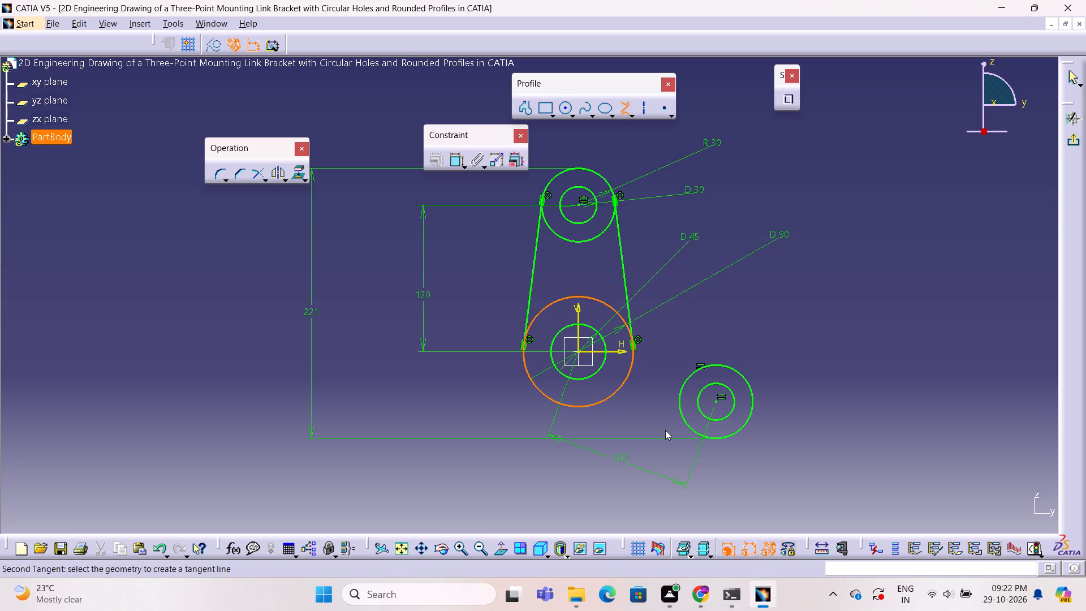
pyautogui.click(687, 425)
pyautogui.click(799, 325)
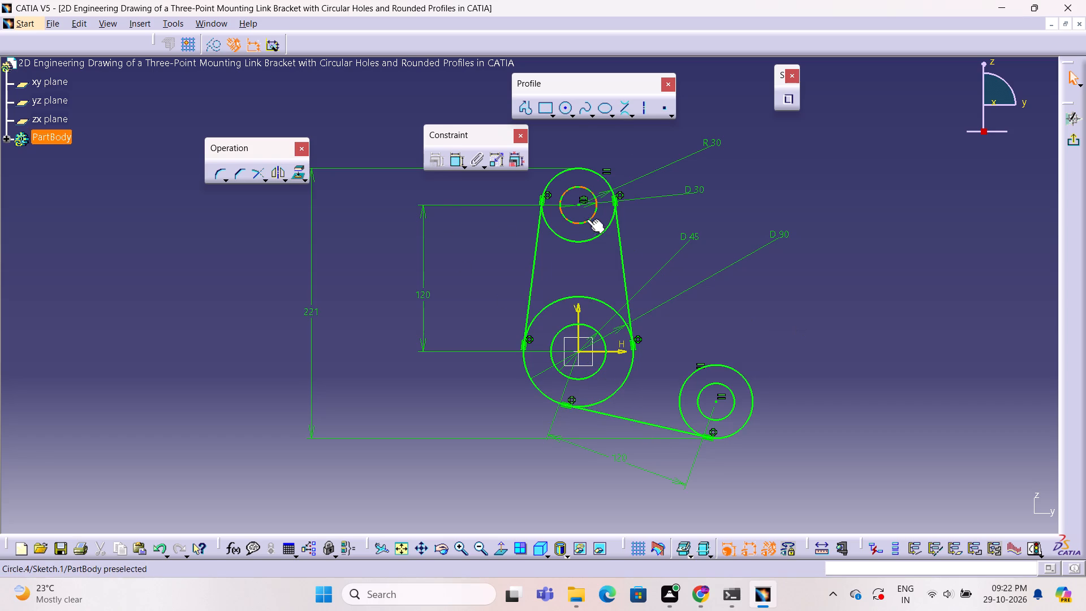
# Draw a bi-tangent line along the upper side from the right-hand outer circle to the central outer circle.
pyautogui.click(623, 111)
pyautogui.click(708, 367)
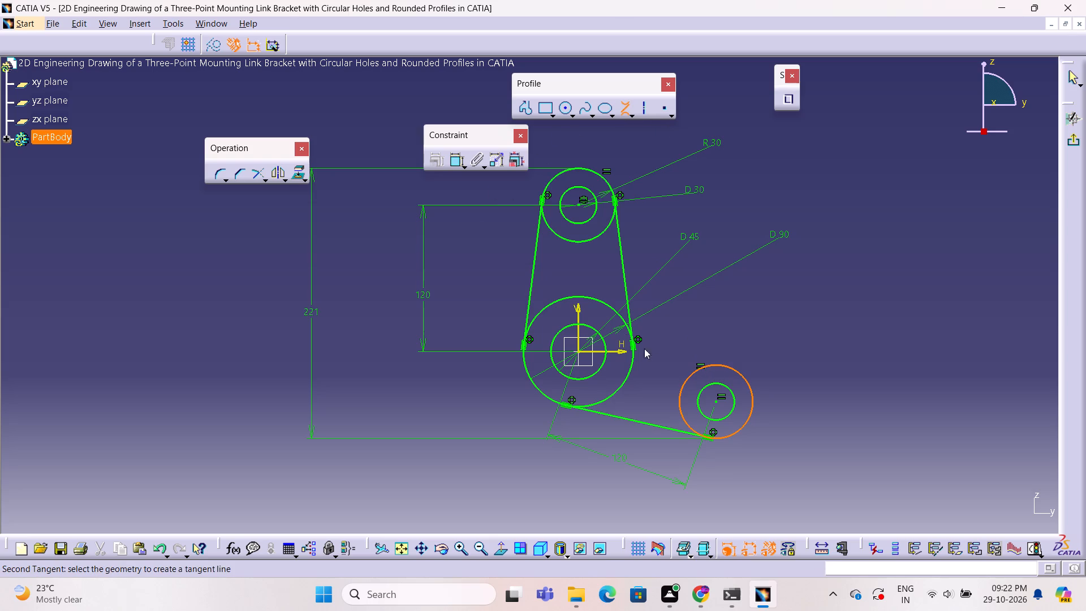
pyautogui.click(613, 311)
pyautogui.click(744, 326)
pyautogui.press('Escape')
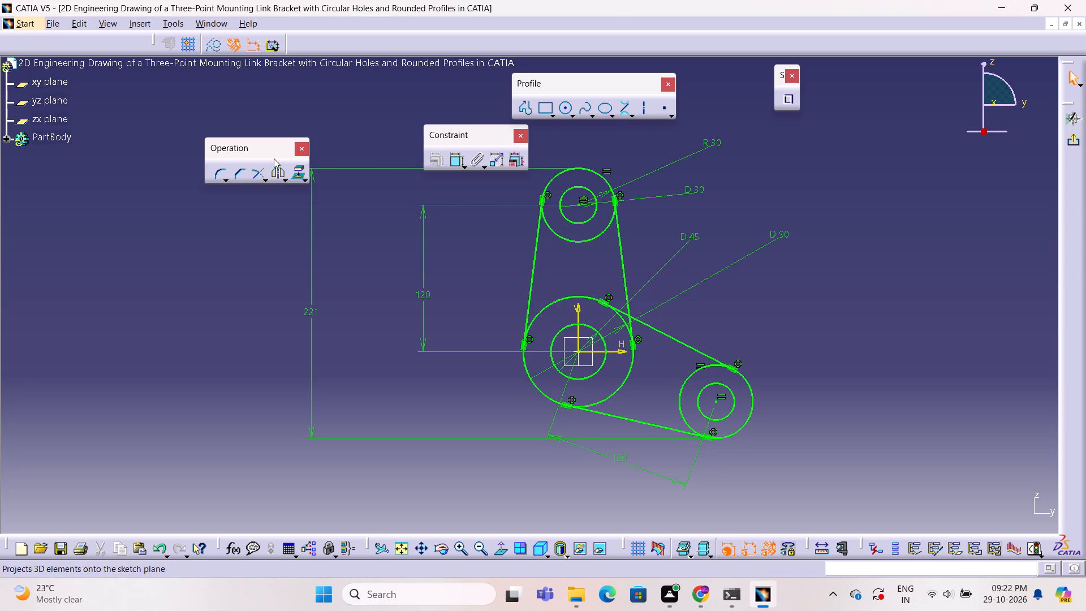
# Round the corner between the upper arm's right tangent line and the right arm's upper tangent line, with a radius of about 44 mm.
pyautogui.click(216, 175)
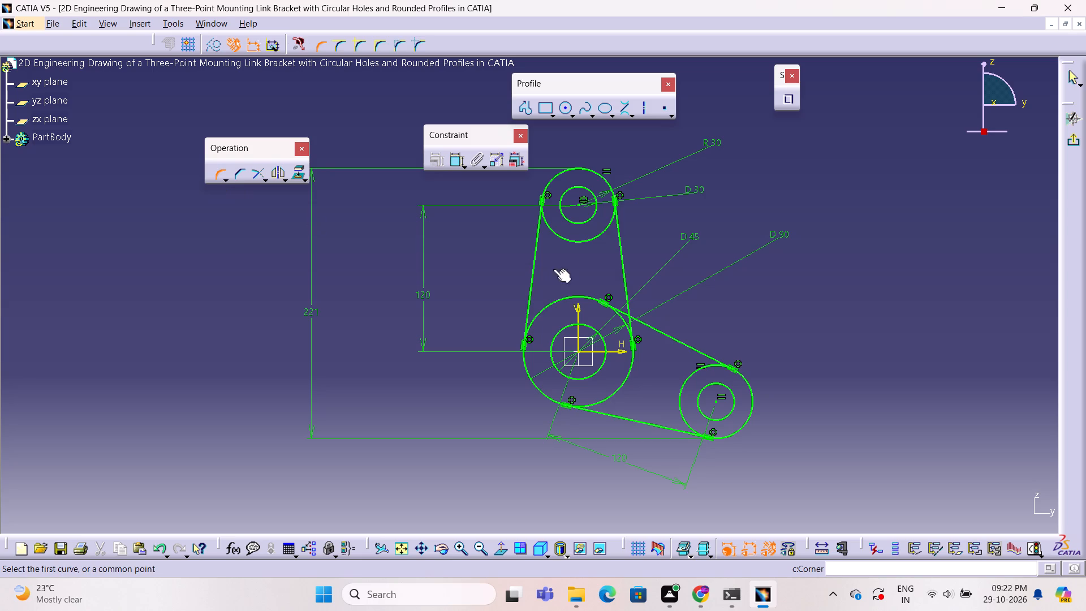
pyautogui.click(624, 290)
pyautogui.click(641, 324)
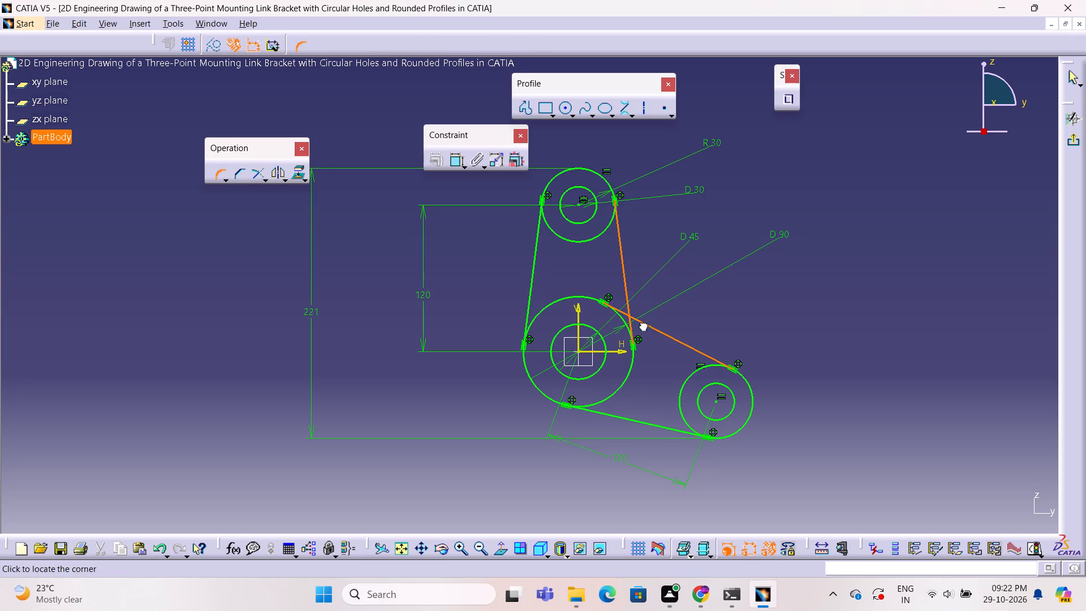
pyautogui.click(636, 315)
pyautogui.click(727, 304)
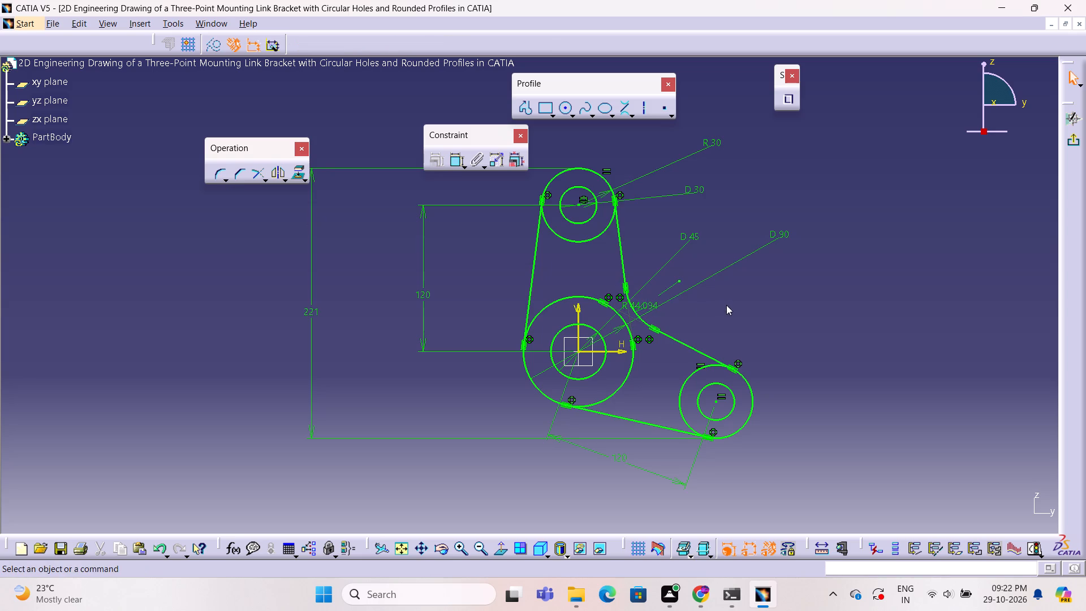
# Set the radius of the corner between the two arms to 30 mm.
pyautogui.doubleClick(651, 304)
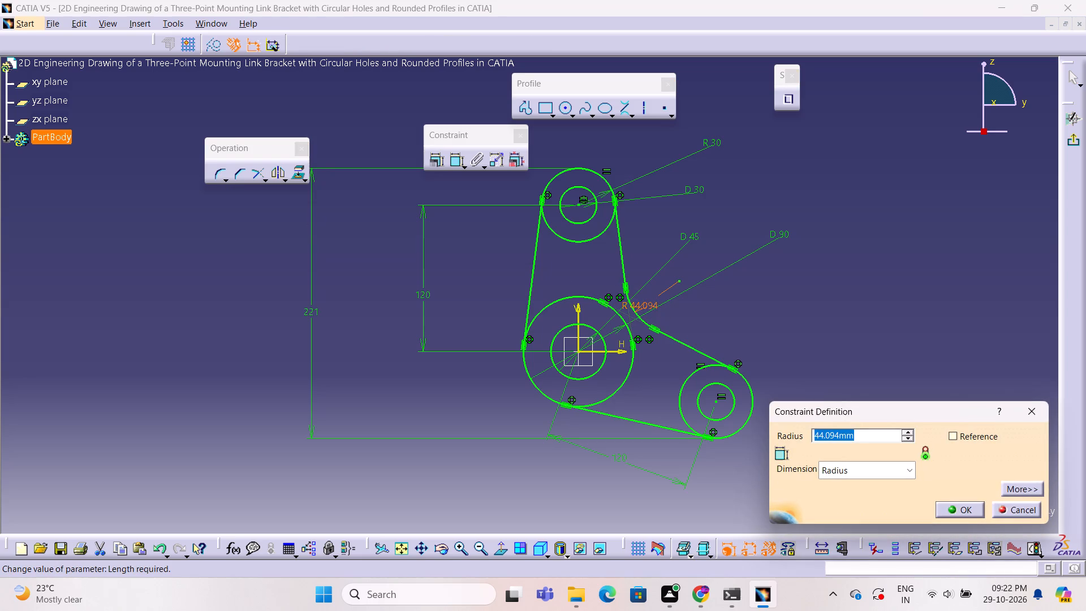
pyautogui.press('3')
pyautogui.press('0')
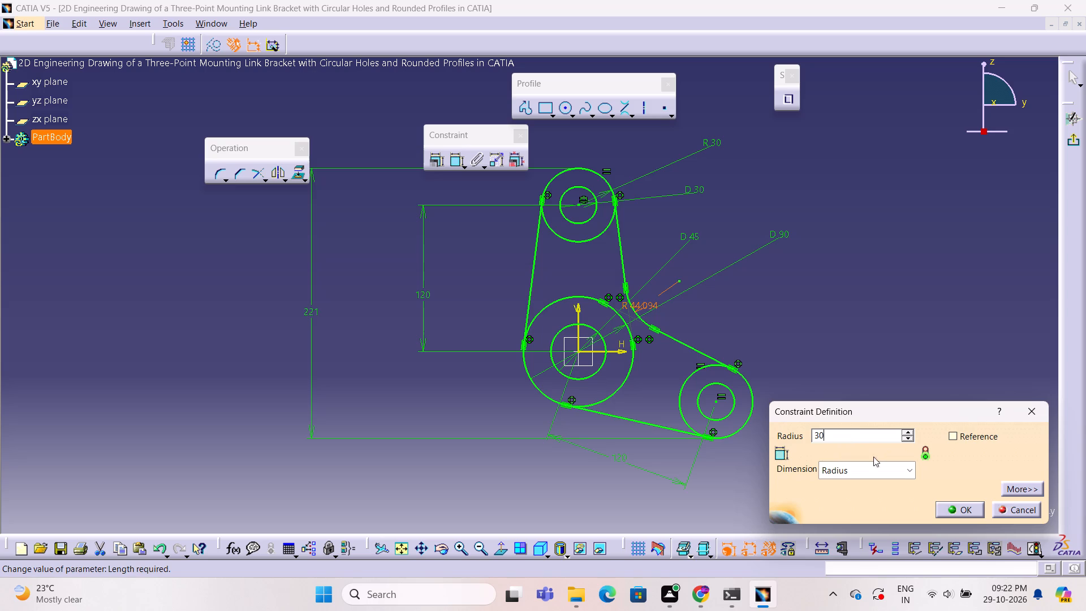
pyautogui.click(966, 513)
pyautogui.click(845, 359)
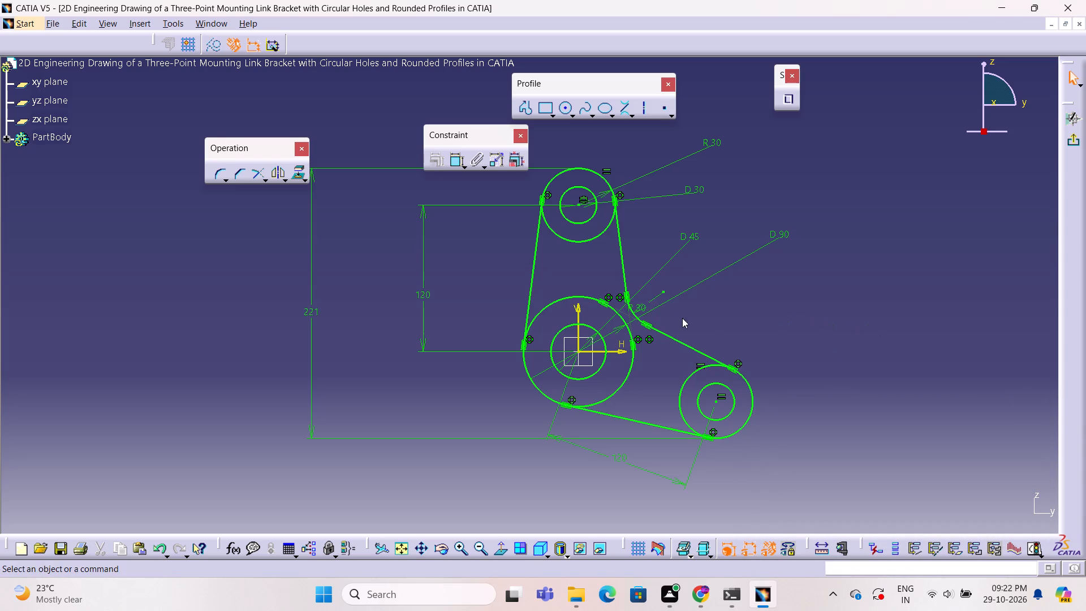
# Examine the constrained bracket sketch from several angles in 3D.
pyautogui.keyDown('ctrl'); pyautogui.moveTo(857, 273); pyautogui.dragTo(855, 288, button='middle'); pyautogui.keyUp('ctrl')
pyautogui.moveTo(855, 288); pyautogui.dragTo(811, 296, button='middle')
pyautogui.keyDown('ctrl'); pyautogui.moveTo(855, 288); pyautogui.dragTo(811, 296, button='right'); pyautogui.keyUp('ctrl')
pyautogui.moveTo(811, 296); pyautogui.dragTo(555, 295, button='middle')
pyautogui.keyDown('ctrl'); pyautogui.moveTo(811, 296); pyautogui.dragTo(555, 295, button='right'); pyautogui.keyUp('ctrl')
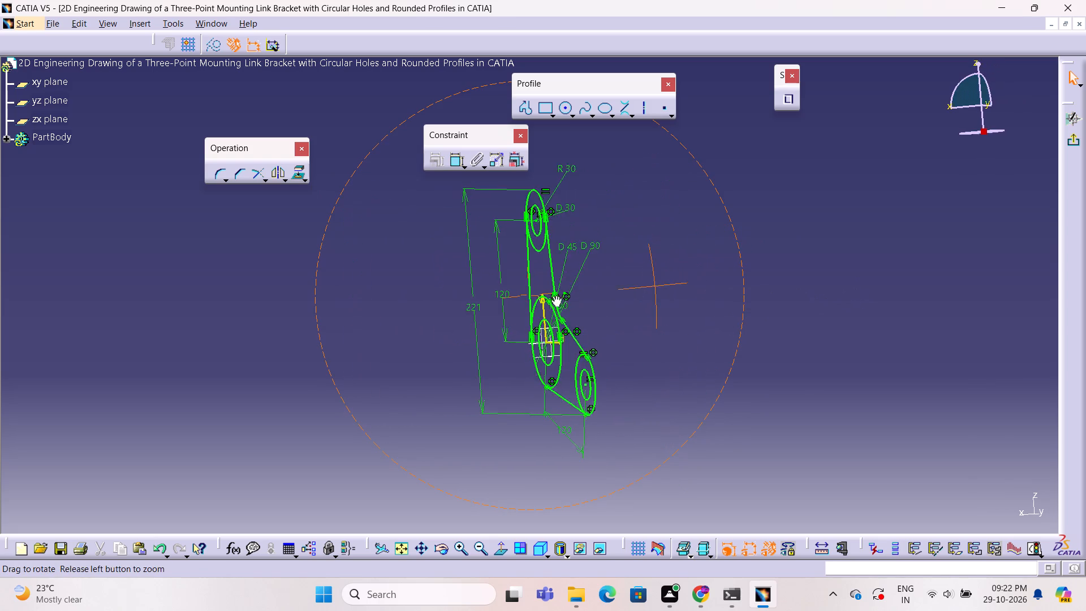
pyautogui.moveTo(555, 295); pyautogui.dragTo(575, 304, button='middle')
pyautogui.keyDown('ctrl'); pyautogui.moveTo(555, 295); pyautogui.dragTo(575, 304, button='right'); pyautogui.keyUp('ctrl')
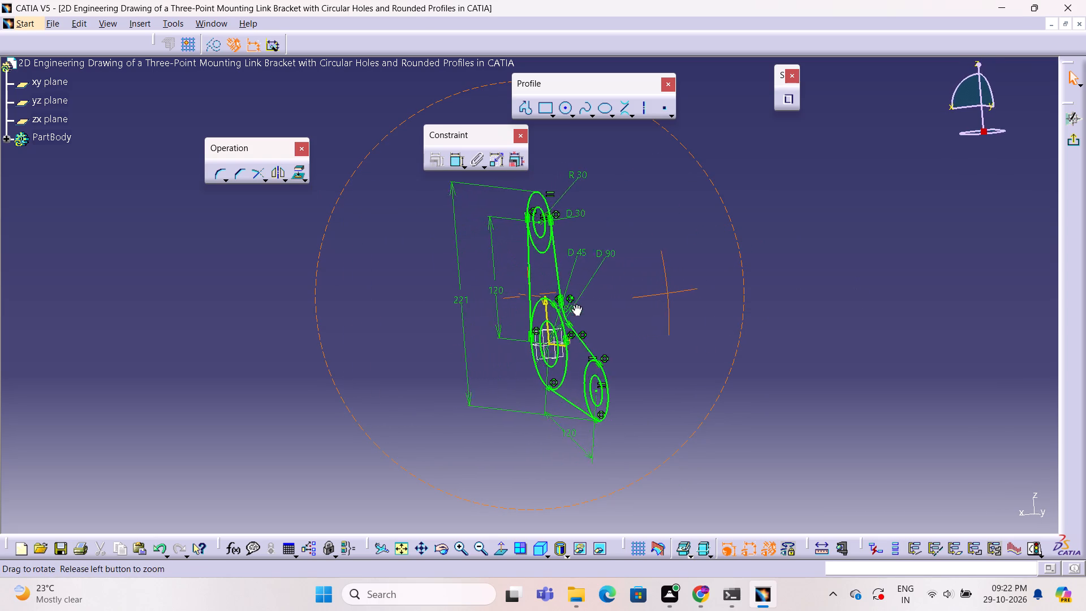
pyautogui.moveTo(575, 304); pyautogui.dragTo(619, 302, button='middle')
pyautogui.keyDown('ctrl'); pyautogui.moveTo(575, 304); pyautogui.dragTo(560, 307, button='right'); pyautogui.keyUp('ctrl')
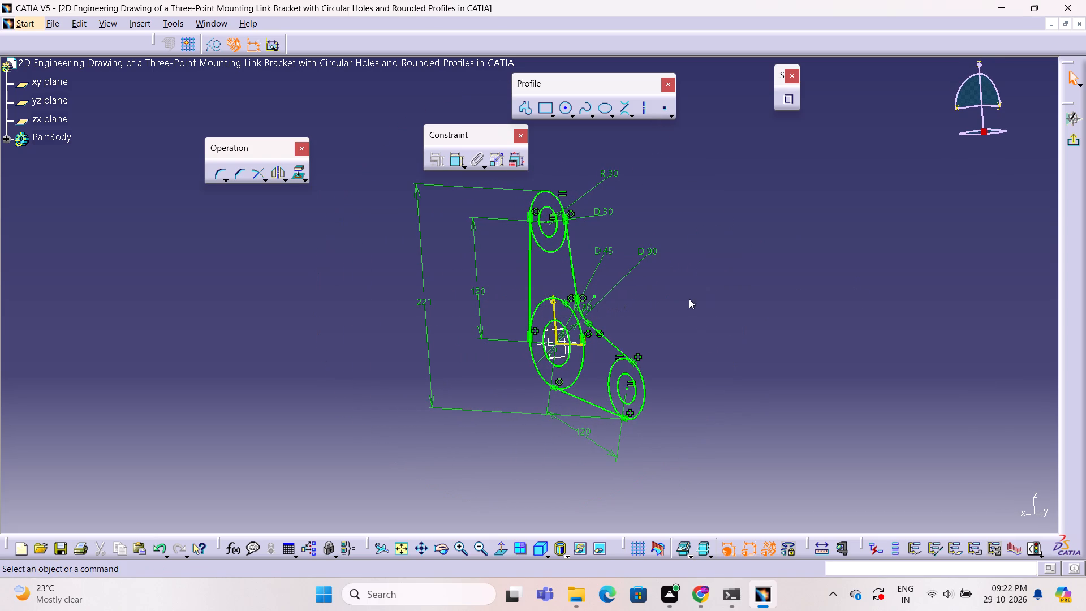
pyautogui.keyDown('ctrl'); pyautogui.moveTo(689, 300); pyautogui.dragTo(744, 288, button='middle'); pyautogui.keyUp('ctrl')
pyautogui.keyDown('ctrl'); pyautogui.moveTo(689, 300); pyautogui.dragTo(744, 288, button='right'); pyautogui.keyUp('ctrl')
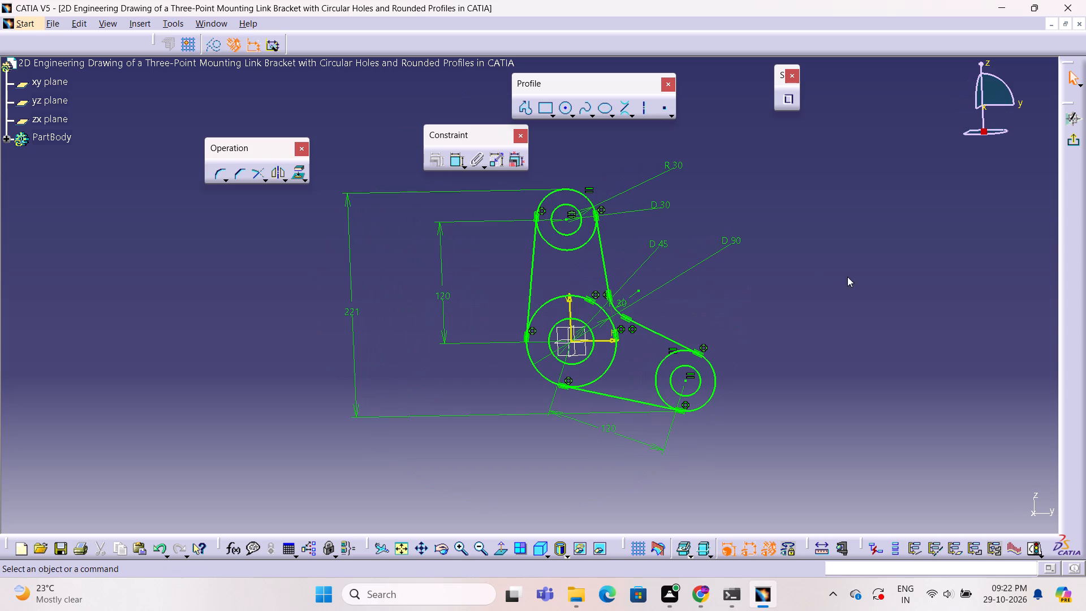
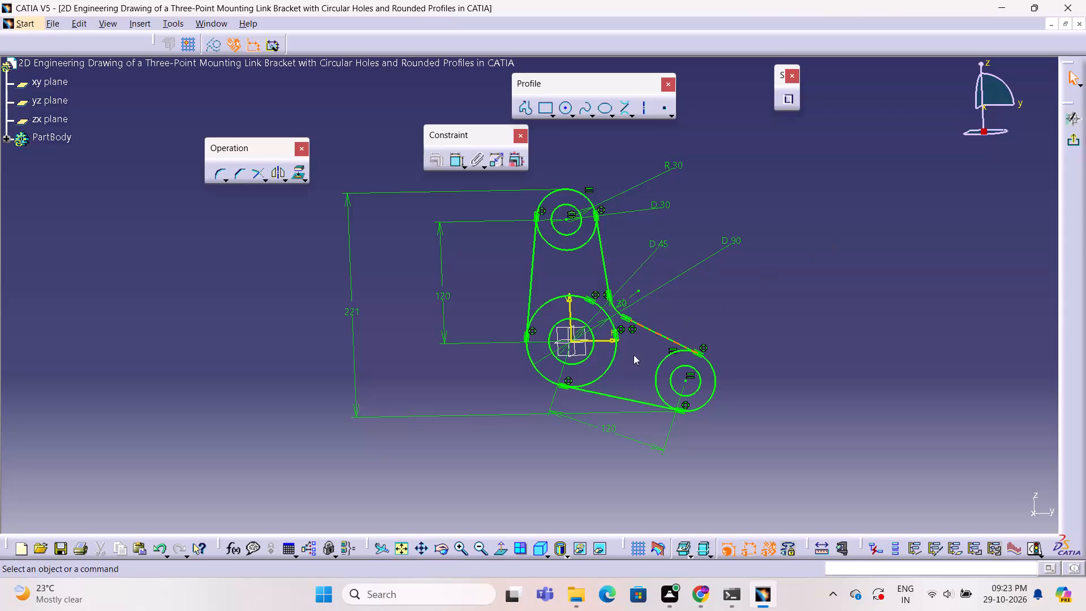
# Break the central outer circle at its tangent points with Quick Trim in break-and-keep mode, picking its upper arc.
pyautogui.keyDown('ctrl'); pyautogui.moveTo(633, 355); pyautogui.dragTo(645, 269, button='middle'); pyautogui.keyUp('ctrl')
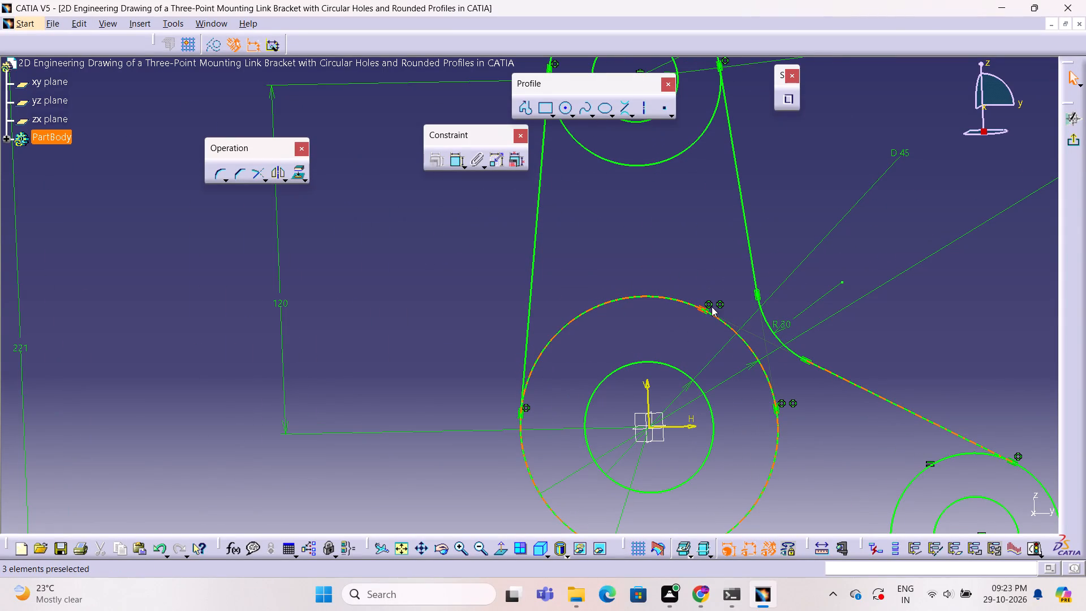
pyautogui.click(709, 302)
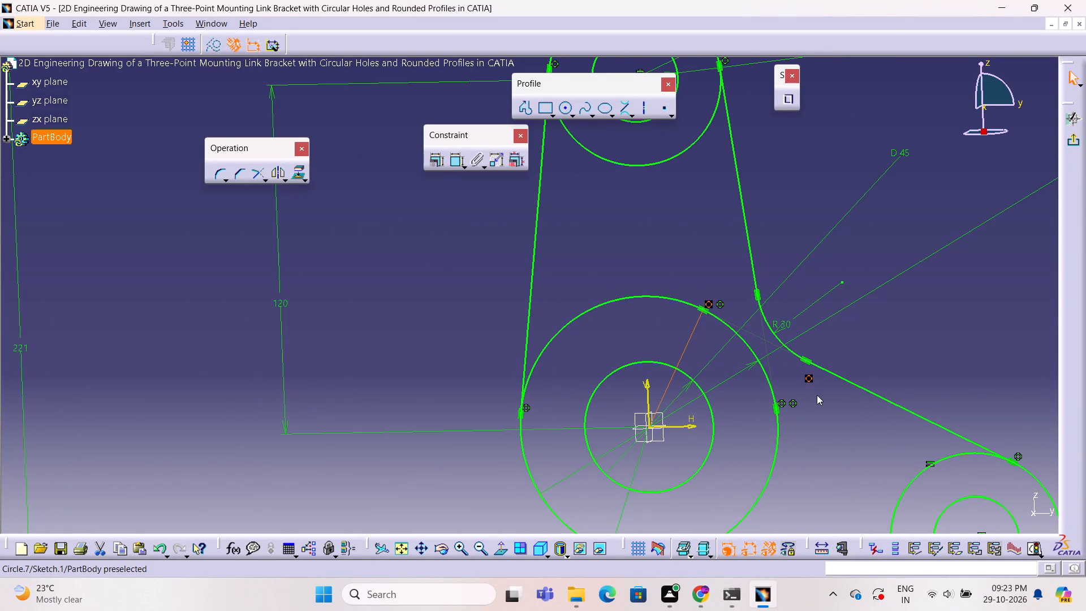
pyautogui.press('Escape')
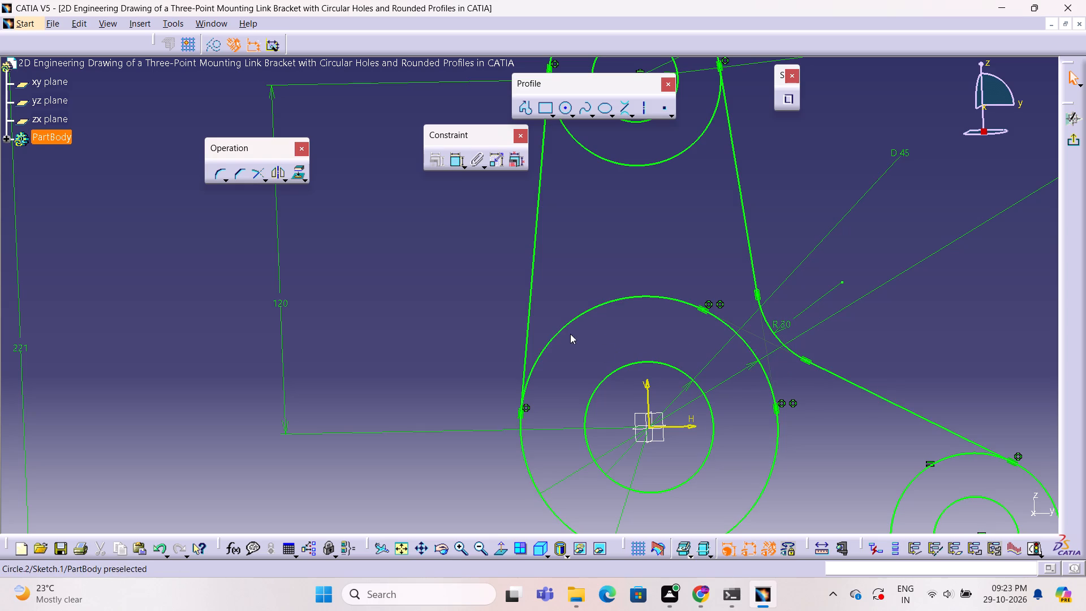
pyautogui.click(265, 181)
pyautogui.click(324, 197)
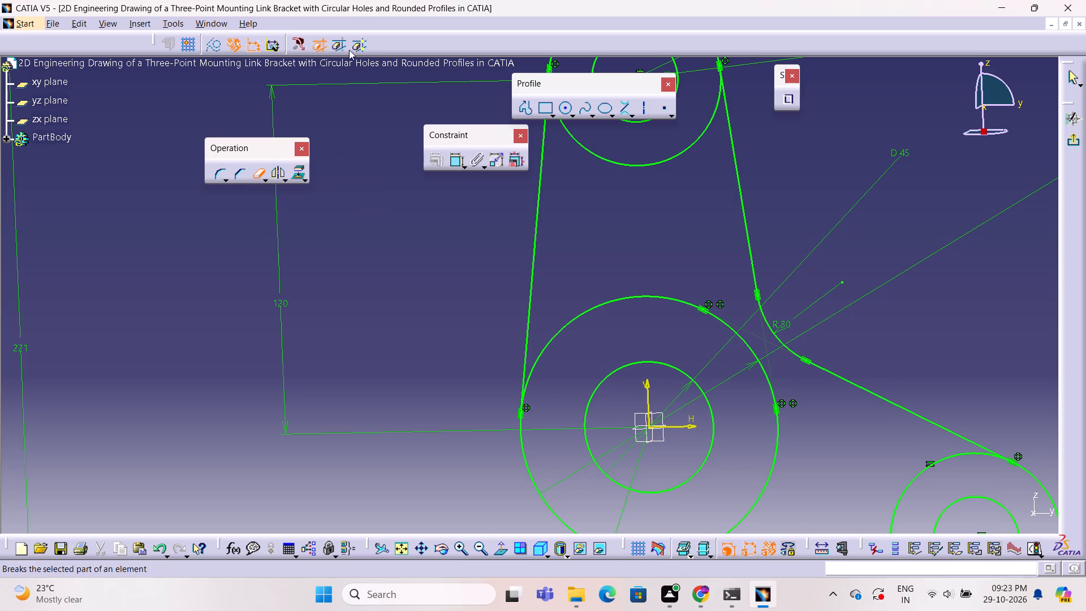
pyautogui.click(357, 45)
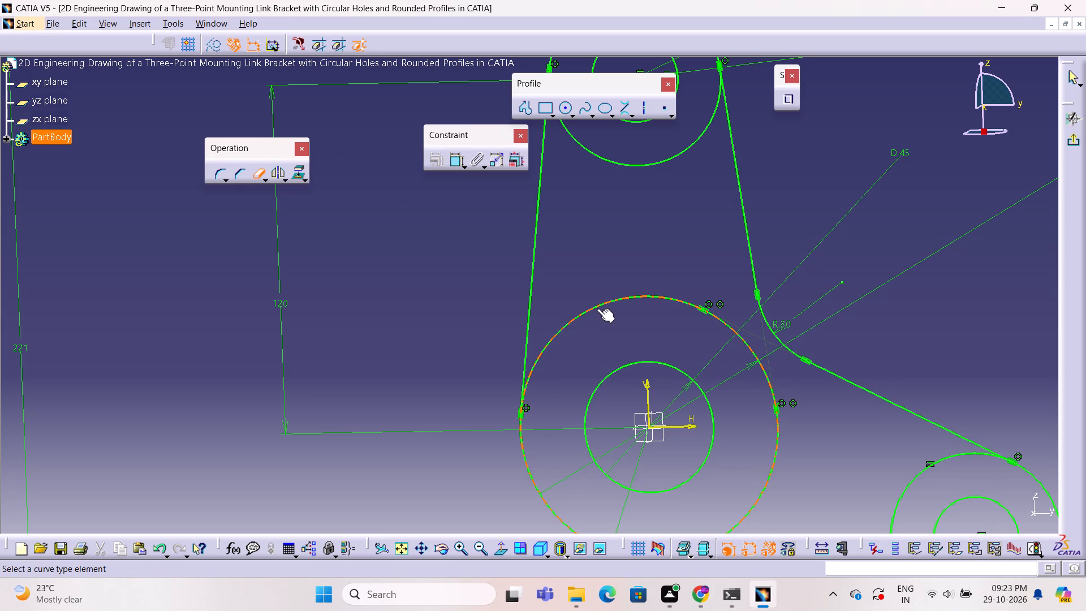
pyautogui.click(597, 308)
# Break and keep the right arm's outer circle and the upper arm's outer circle at their tangent points with Quick Trim.
pyautogui.keyDown('ctrl'); pyautogui.moveTo(541, 357); pyautogui.dragTo(537, 402, button='middle'); pyautogui.keyUp('ctrl')
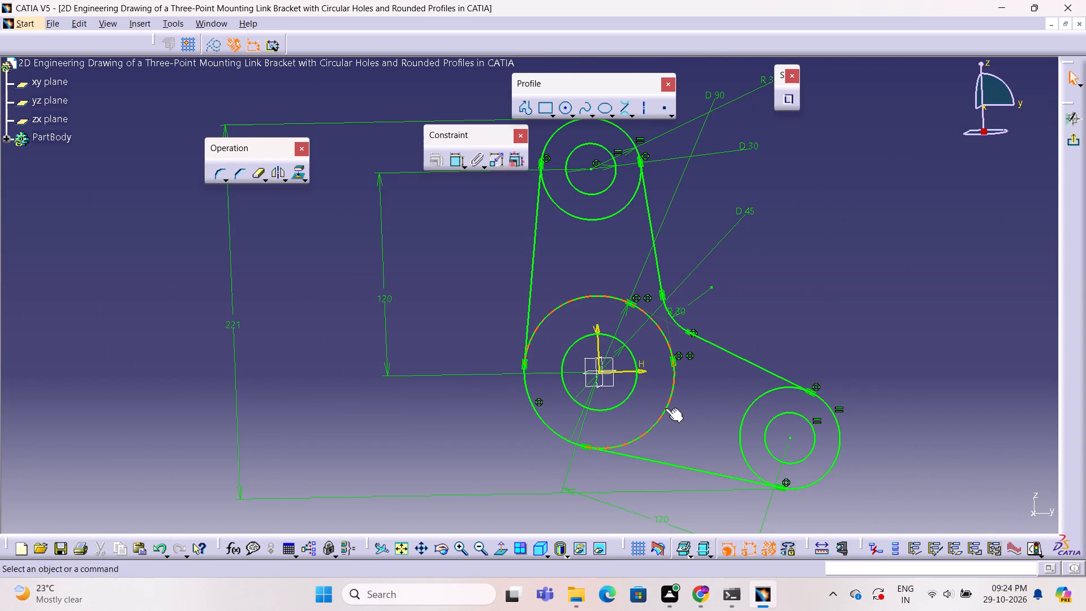
pyautogui.click(254, 176)
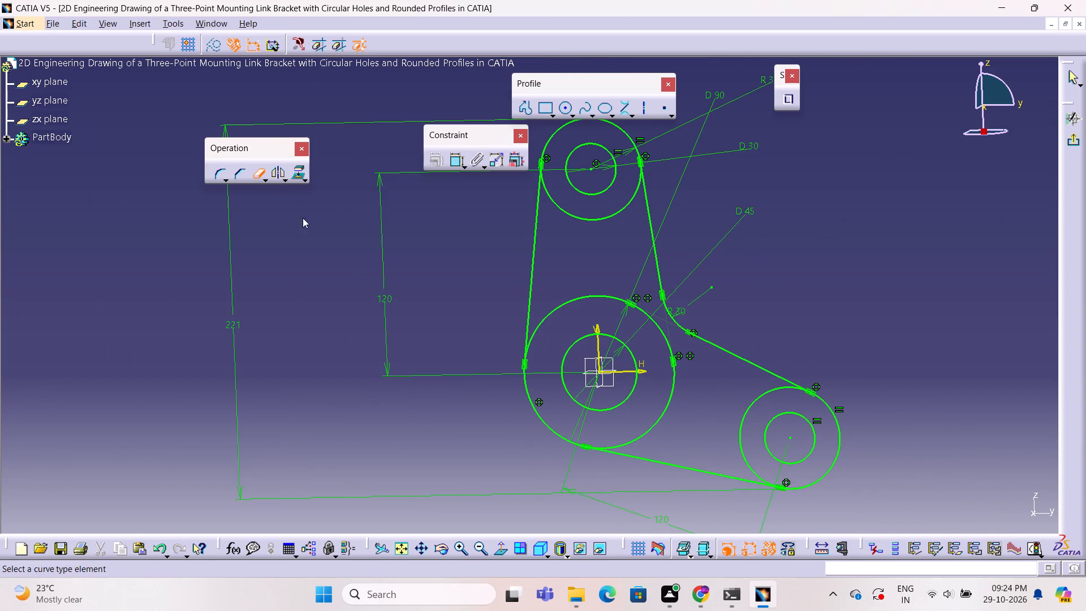
pyautogui.click(761, 395)
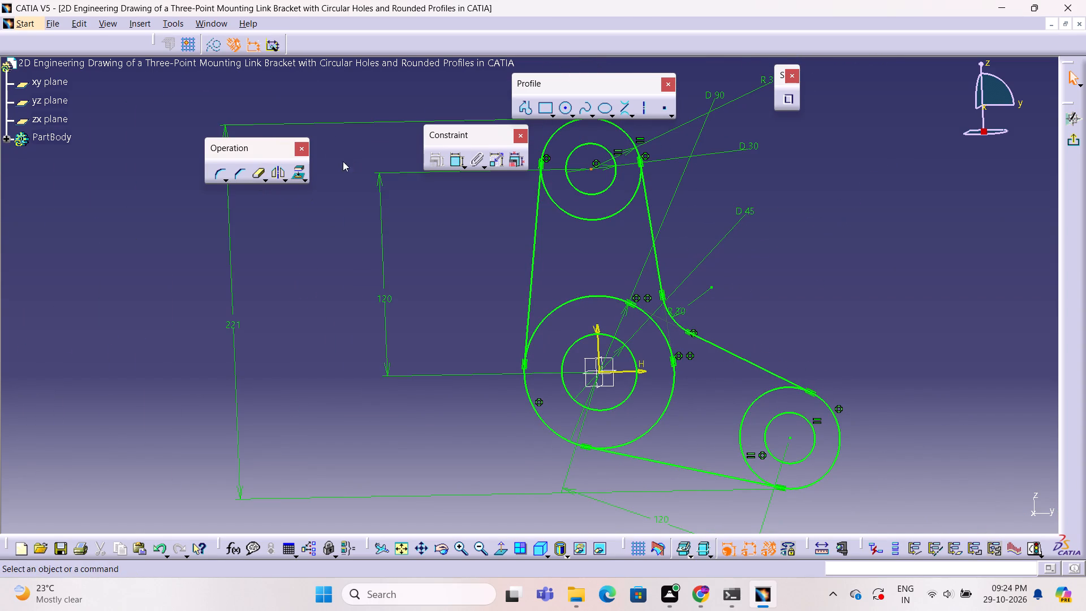
pyautogui.click(256, 174)
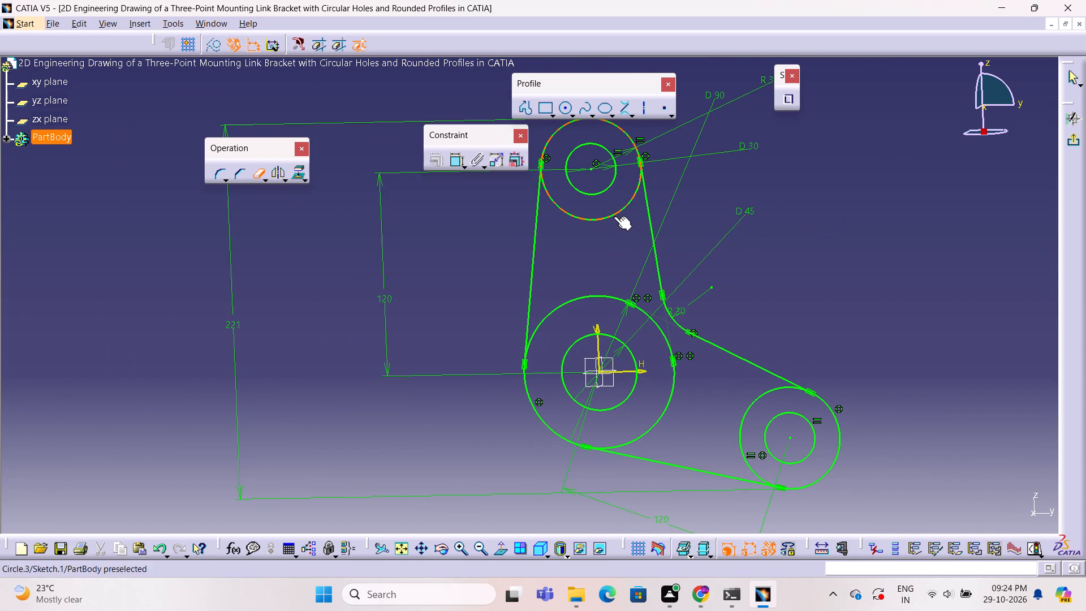
pyautogui.click(614, 216)
pyautogui.click(886, 221)
# Examine the bracket sketch with its broken outer circles from several angles in 3D.
pyautogui.keyDown('ctrl'); pyautogui.moveTo(848, 221); pyautogui.dragTo(847, 225, button='middle'); pyautogui.keyUp('ctrl')
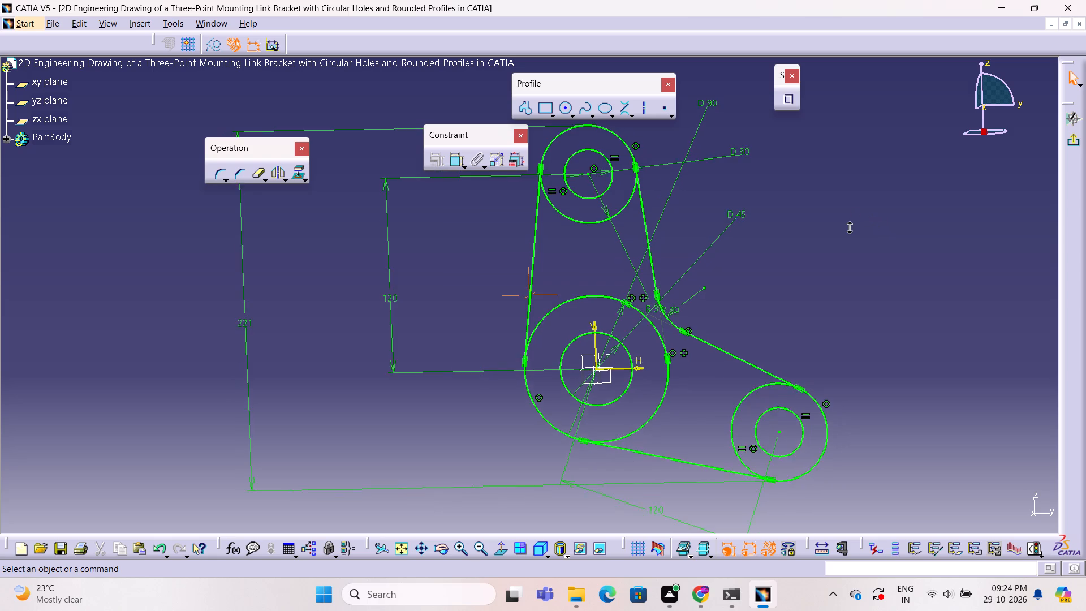
pyautogui.keyDown('ctrl'); pyautogui.moveTo(847, 225); pyautogui.dragTo(839, 249, button='middle'); pyautogui.keyUp('ctrl')
pyautogui.keyDown('ctrl'); pyautogui.moveTo(839, 248); pyautogui.dragTo(787, 238, button='middle'); pyautogui.keyUp('ctrl')
pyautogui.keyDown('ctrl'); pyautogui.moveTo(839, 248); pyautogui.dragTo(787, 238, button='right'); pyautogui.keyUp('ctrl')
pyautogui.keyDown('ctrl'); pyautogui.scroll(-1, 787, 238); pyautogui.keyUp('ctrl')
pyautogui.keyDown('ctrl'); pyautogui.middleClick(787, 236); pyautogui.keyUp('ctrl')
pyautogui.keyDown('ctrl'); pyautogui.moveTo(787, 236); pyautogui.dragTo(734, 236, button='right'); pyautogui.keyUp('ctrl')
pyautogui.moveTo(843, 215); pyautogui.dragTo(803, 218, button='middle')
pyautogui.keyDown('ctrl'); pyautogui.moveTo(843, 215); pyautogui.dragTo(803, 218, button='right'); pyautogui.keyUp('ctrl')
pyautogui.keyDown('ctrl'); pyautogui.moveTo(805, 214); pyautogui.dragTo(754, 211, button='middle'); pyautogui.keyUp('ctrl')
pyautogui.keyDown('ctrl'); pyautogui.moveTo(805, 214); pyautogui.dragTo(754, 211, button='right'); pyautogui.keyUp('ctrl')
pyautogui.moveTo(883, 182); pyautogui.dragTo(803, 204, button='middle')
pyautogui.keyDown('ctrl'); pyautogui.moveTo(883, 182); pyautogui.dragTo(803, 204, button='right'); pyautogui.keyUp('ctrl')
pyautogui.moveTo(805, 203); pyautogui.dragTo(741, 243, button='middle')
pyautogui.moveTo(805, 203); pyautogui.dragTo(741, 243, button='right')
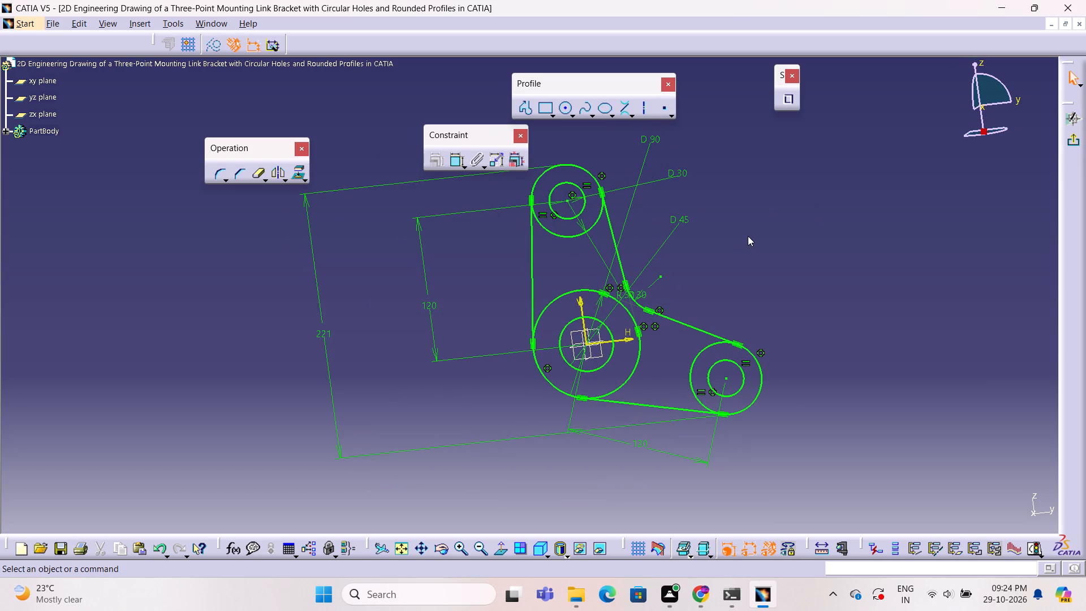
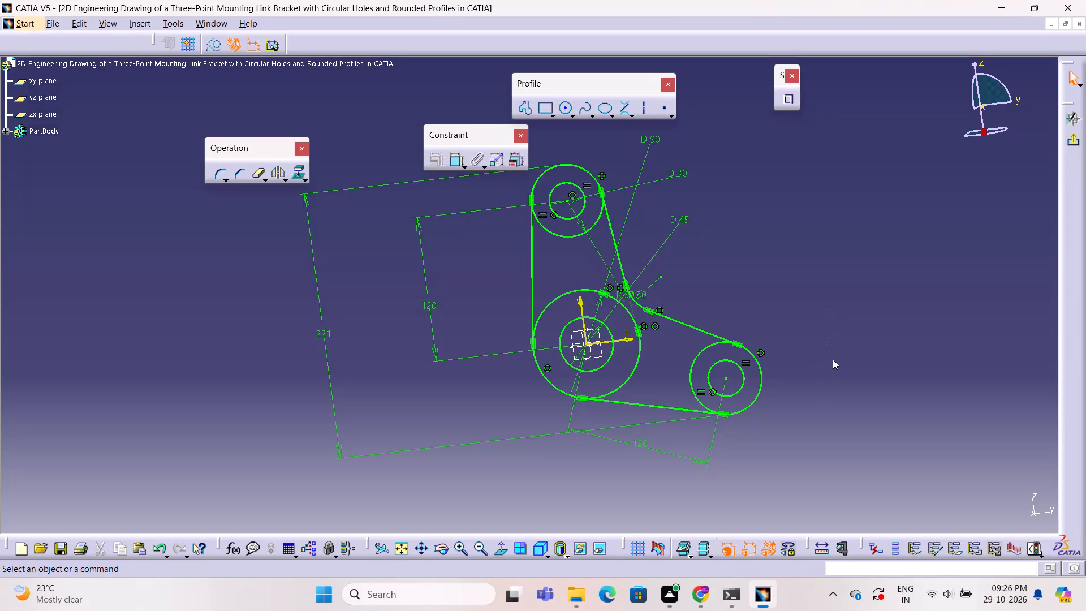
# Examine the finished bracket sketch and its dimensions from several angles in 3D.
pyautogui.keyDown('ctrl'); pyautogui.moveTo(833, 356); pyautogui.dragTo(831, 372, button='middle'); pyautogui.keyUp('ctrl')
pyautogui.keyDown('ctrl'); pyautogui.moveTo(831, 361); pyautogui.dragTo(735, 355, button='middle'); pyautogui.keyUp('ctrl')
pyautogui.keyDown('ctrl'); pyautogui.moveTo(831, 361); pyautogui.dragTo(735, 355, button='right'); pyautogui.keyUp('ctrl')
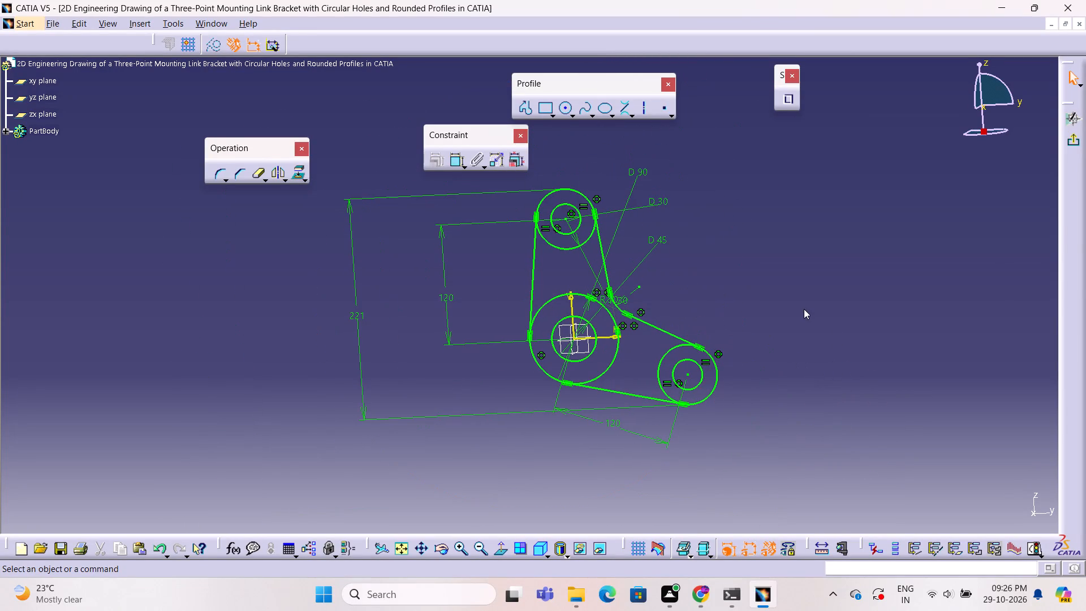
pyautogui.keyDown('ctrl'); pyautogui.moveTo(804, 309); pyautogui.dragTo(722, 303, button='right'); pyautogui.keyUp('ctrl')
pyautogui.moveTo(788, 273); pyautogui.dragTo(778, 272, button='middle')
pyautogui.keyDown('ctrl'); pyautogui.moveTo(788, 273); pyautogui.dragTo(682, 272, button='right'); pyautogui.keyUp('ctrl')
pyautogui.moveTo(881, 239); pyautogui.dragTo(881, 239, button='middle')
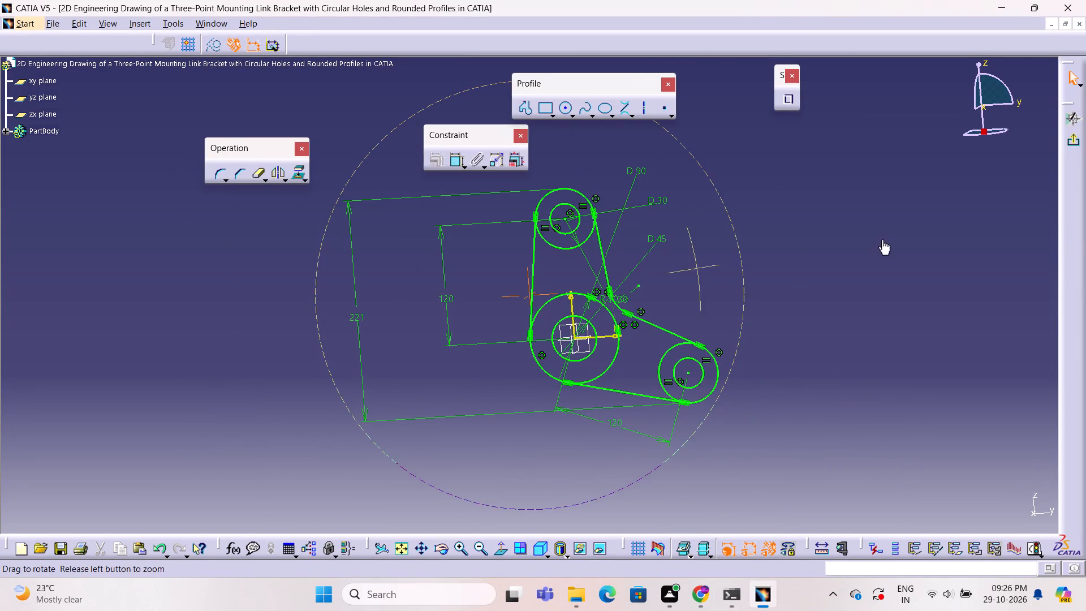
pyautogui.moveTo(881, 239); pyautogui.dragTo(567, 276, button='middle')
pyautogui.keyDown('ctrl'); pyautogui.moveTo(840, 249); pyautogui.dragTo(567, 276, button='right'); pyautogui.keyUp('ctrl')
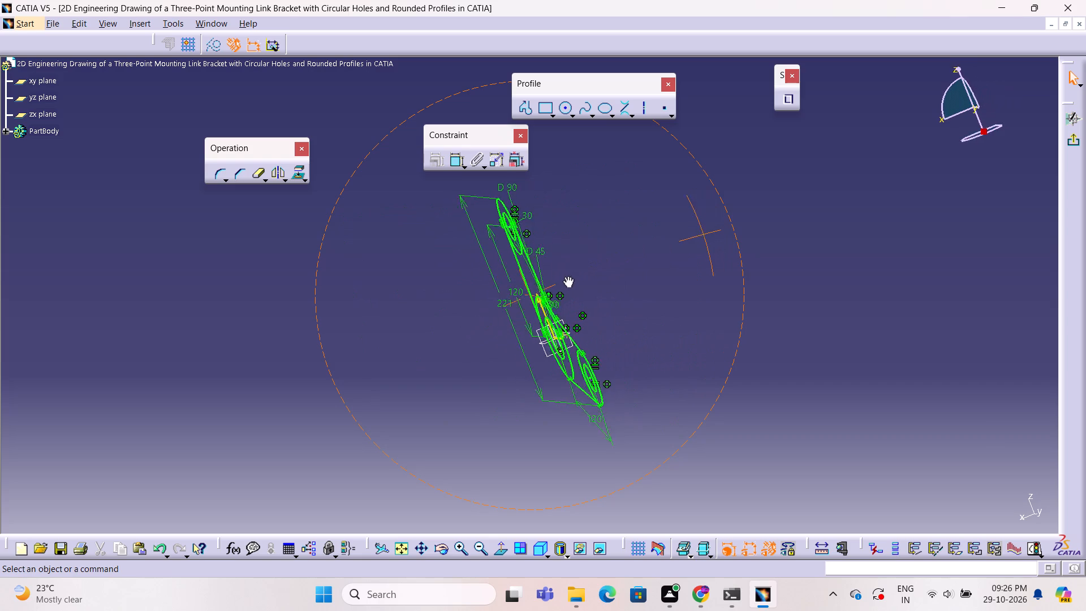
pyautogui.moveTo(567, 276); pyautogui.dragTo(735, 255, button='middle')
pyautogui.keyDown('ctrl'); pyautogui.moveTo(567, 276); pyautogui.dragTo(683, 263, button='right'); pyautogui.keyUp('ctrl')
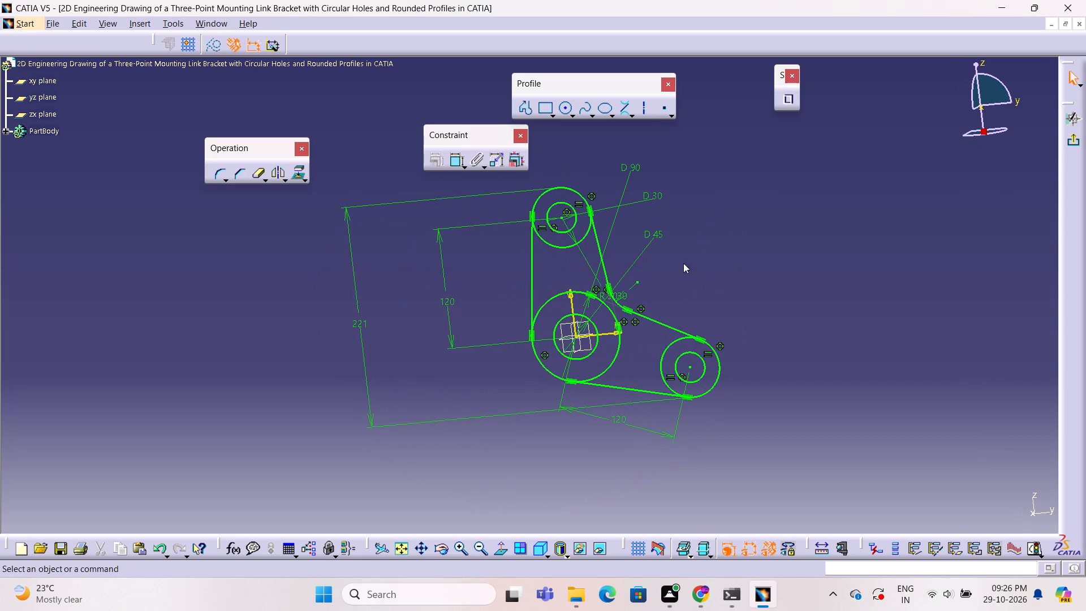
pyautogui.keyDown('ctrl'); pyautogui.moveTo(683, 263); pyautogui.dragTo(713, 244, button='right'); pyautogui.keyUp('ctrl')
pyautogui.keyDown('ctrl'); pyautogui.middleClick(713, 244); pyautogui.keyUp('ctrl')
pyautogui.keyDown('ctrl'); pyautogui.rightClick(713, 244); pyautogui.keyUp('ctrl')
pyautogui.keyDown('ctrl'); pyautogui.moveTo(748, 228); pyautogui.dragTo(674, 233, button='middle'); pyautogui.keyUp('ctrl')
pyautogui.keyDown('ctrl'); pyautogui.moveTo(748, 228); pyautogui.dragTo(674, 233, button='right'); pyautogui.keyUp('ctrl')
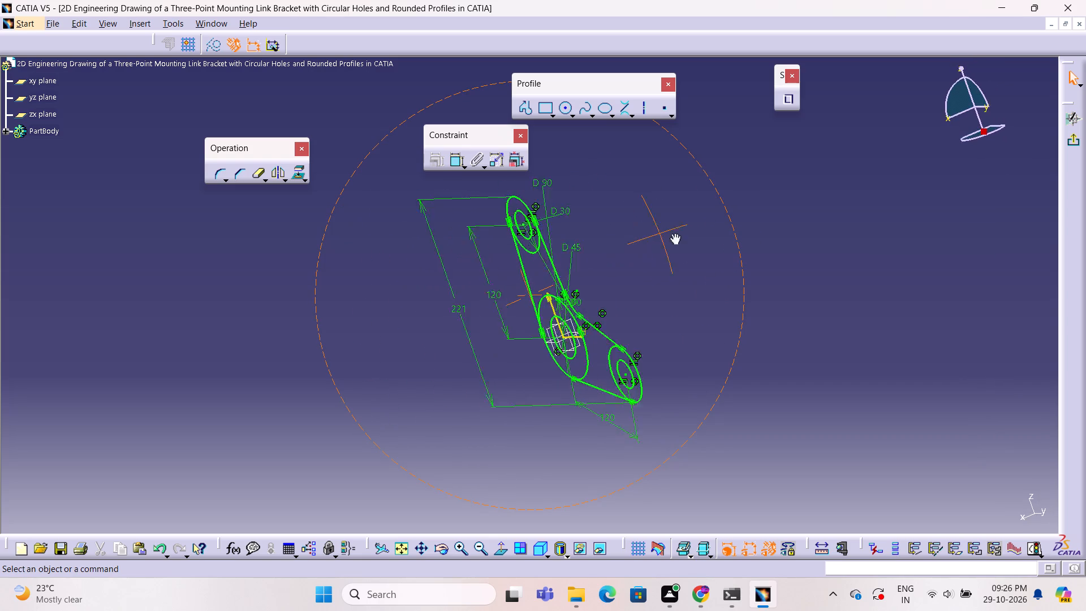
pyautogui.keyDown('ctrl'); pyautogui.moveTo(674, 233); pyautogui.dragTo(783, 220, button='middle'); pyautogui.keyUp('ctrl')
pyautogui.keyDown('ctrl'); pyautogui.moveTo(674, 233); pyautogui.dragTo(783, 220, button='right'); pyautogui.keyUp('ctrl')
pyautogui.rightClick(783, 220)
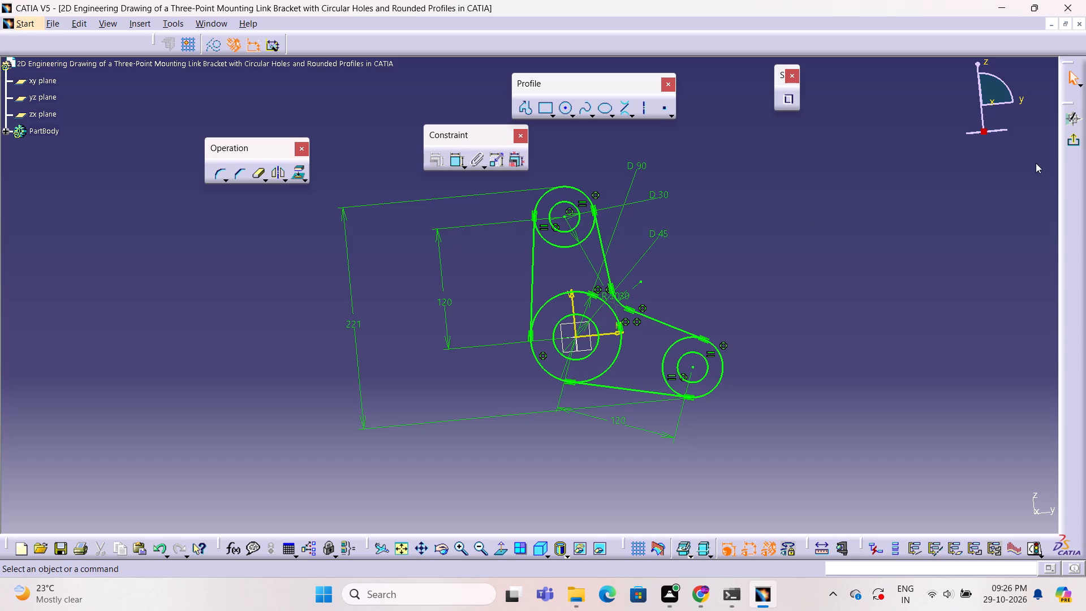
# Exit the bracket sketch and start a Multi-Pad using it as the profile.
pyautogui.click(1075, 142)
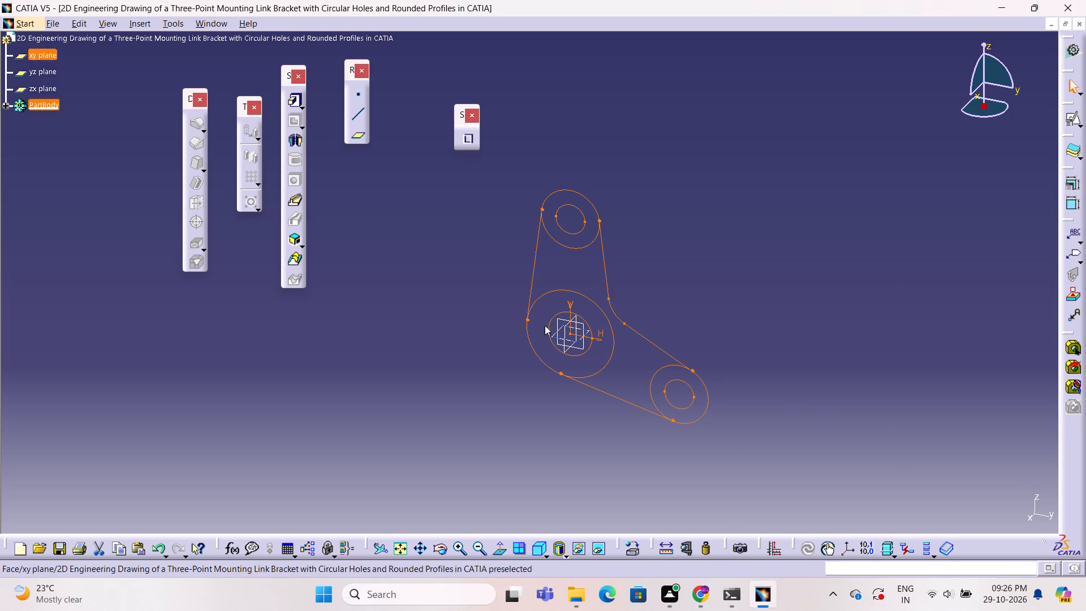
pyautogui.click(301, 107)
pyautogui.click(360, 118)
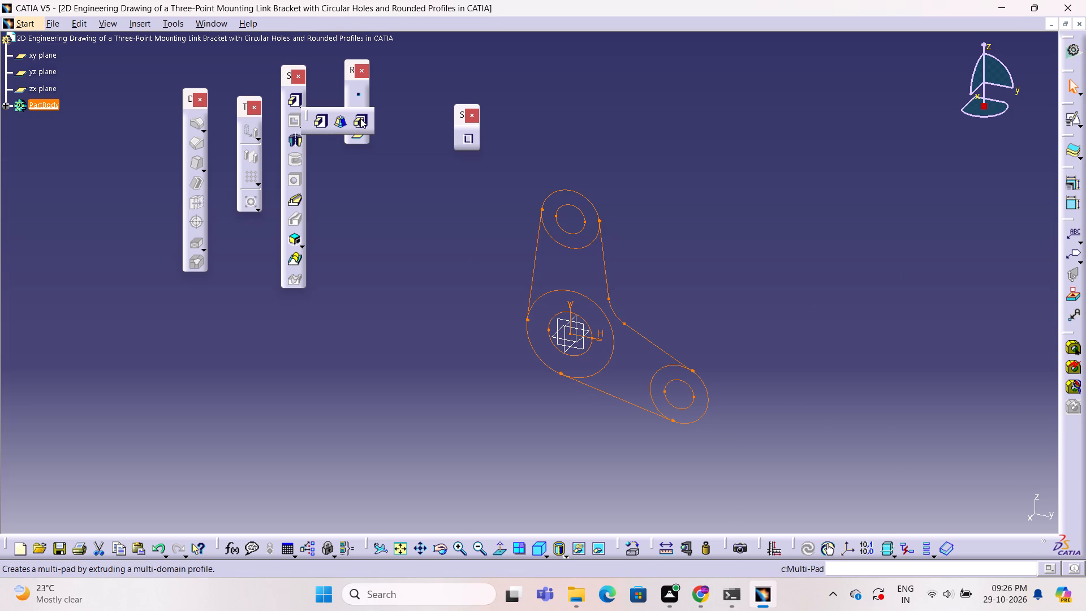
pyautogui.keyDown('ctrl'); pyautogui.moveTo(766, 355); pyautogui.dragTo(639, 368, button='middle'); pyautogui.keyUp('ctrl')
pyautogui.keyDown('ctrl'); pyautogui.moveTo(766, 355); pyautogui.dragTo(643, 356, button='right'); pyautogui.keyUp('ctrl')
pyautogui.keyDown('ctrl'); pyautogui.moveTo(639, 369); pyautogui.dragTo(643, 356, button='middle'); pyautogui.keyUp('ctrl')
pyautogui.rightClick(643, 356)
# Go through the multi-pad's extrusion domains to identify which sketch region each one covers.
pyautogui.click(940, 358)
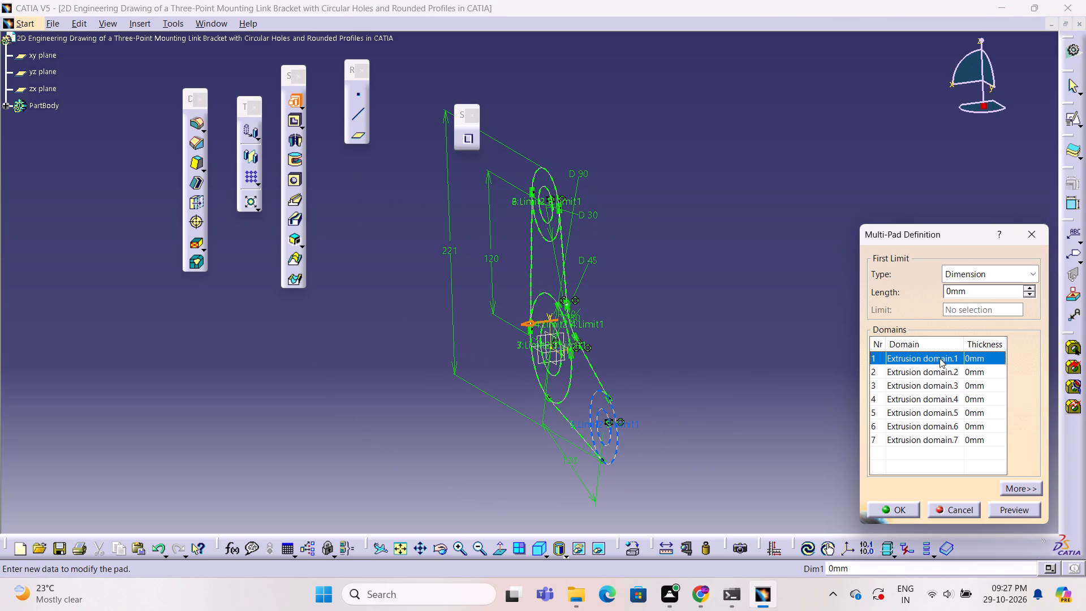
pyautogui.click(936, 372)
pyautogui.click(937, 384)
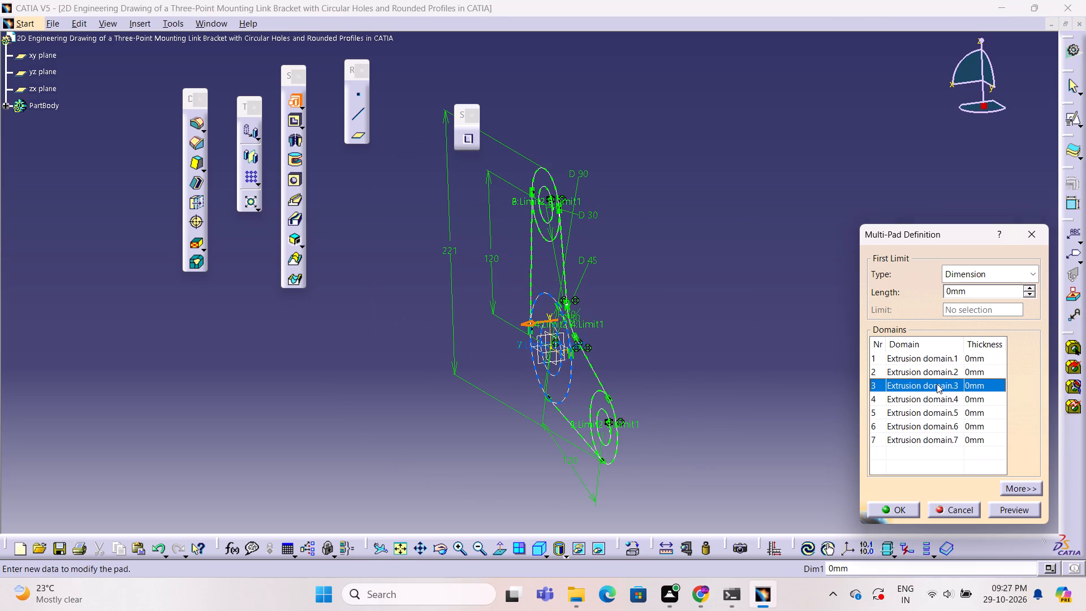
pyautogui.click(940, 399)
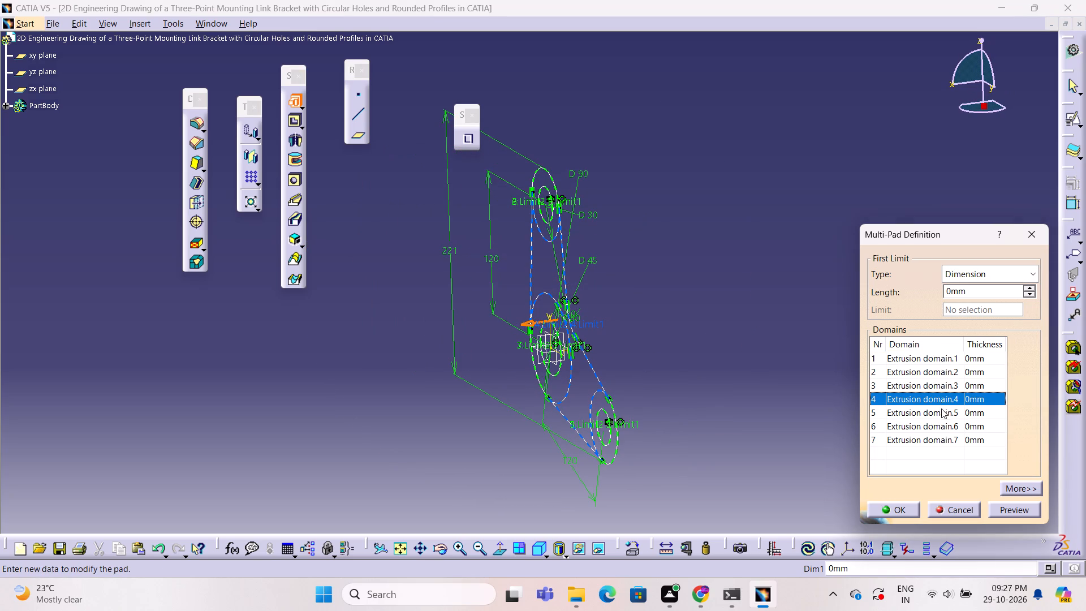
pyautogui.click(941, 410)
pyautogui.click(942, 431)
pyautogui.click(943, 440)
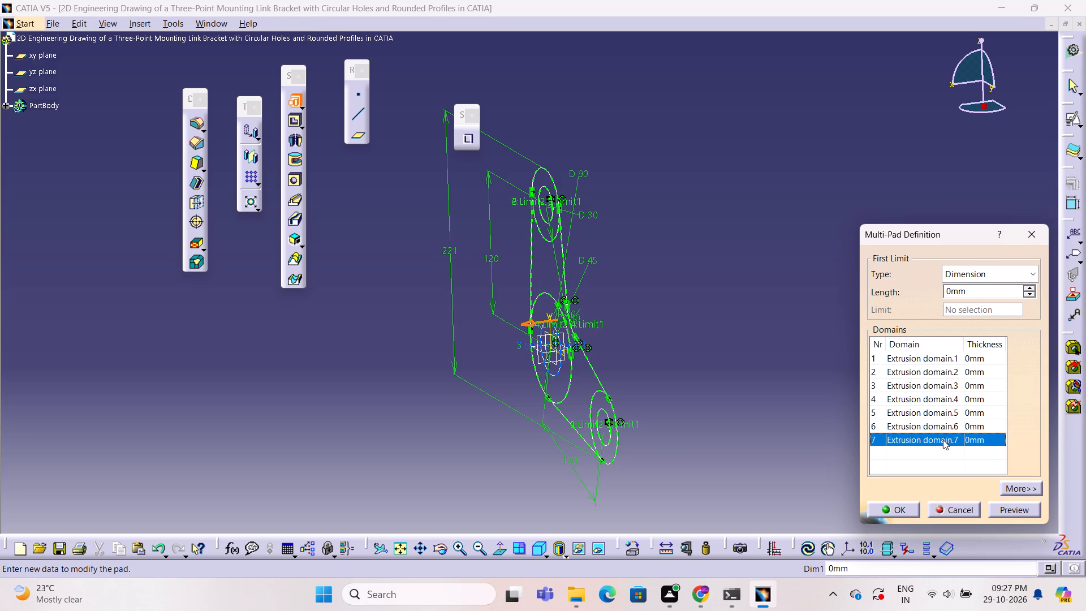
pyautogui.click(941, 414)
# Set Extrusion domain.4, the web region joining the three bosses, to a 20 mm length and preview it.
pyautogui.click(940, 398)
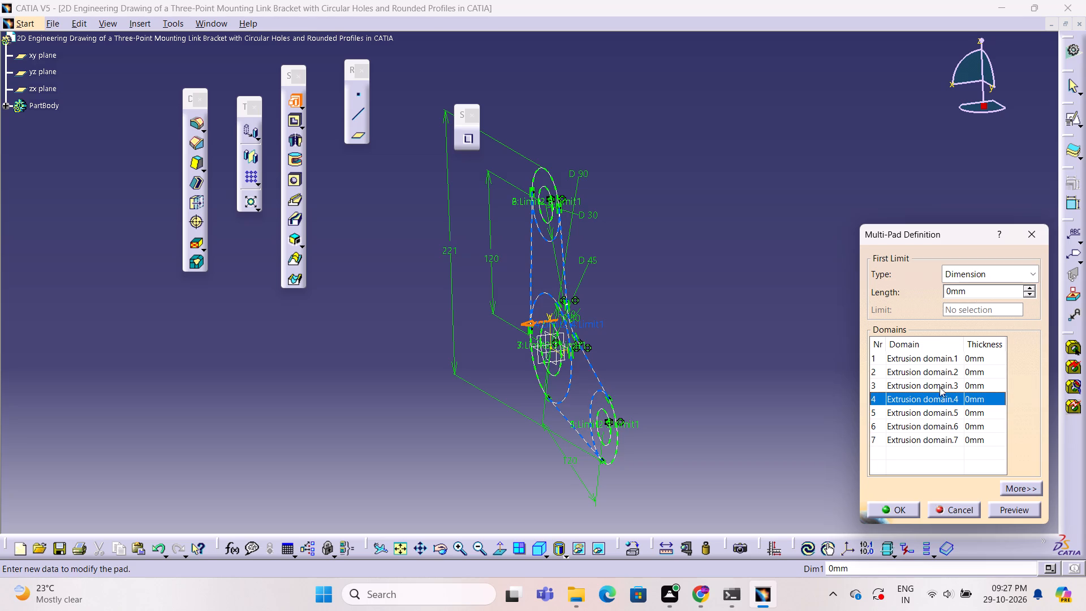
pyautogui.doubleClick(987, 294)
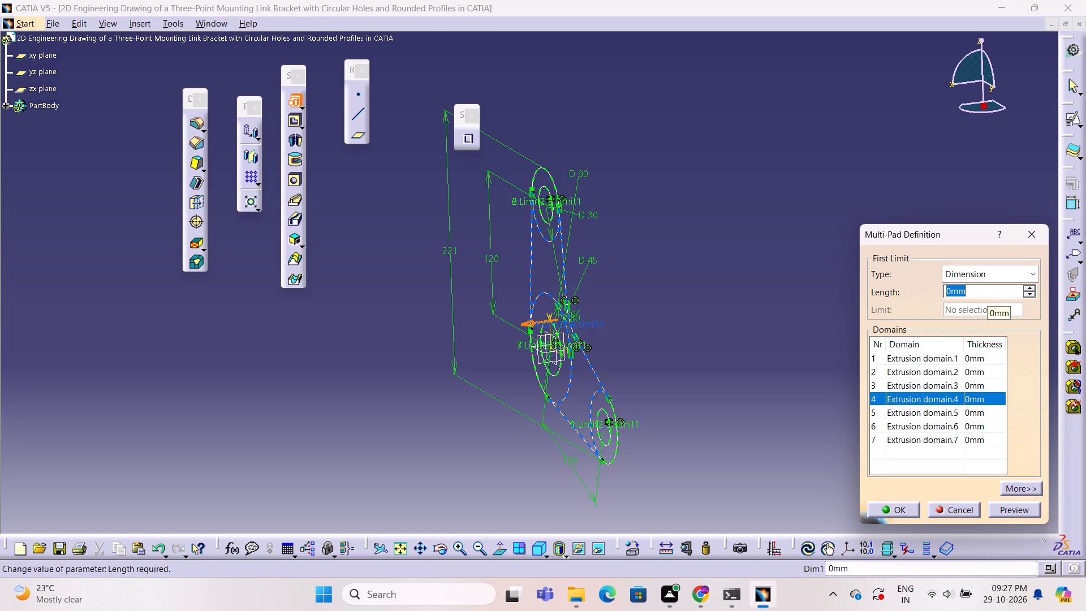
pyautogui.write('20')
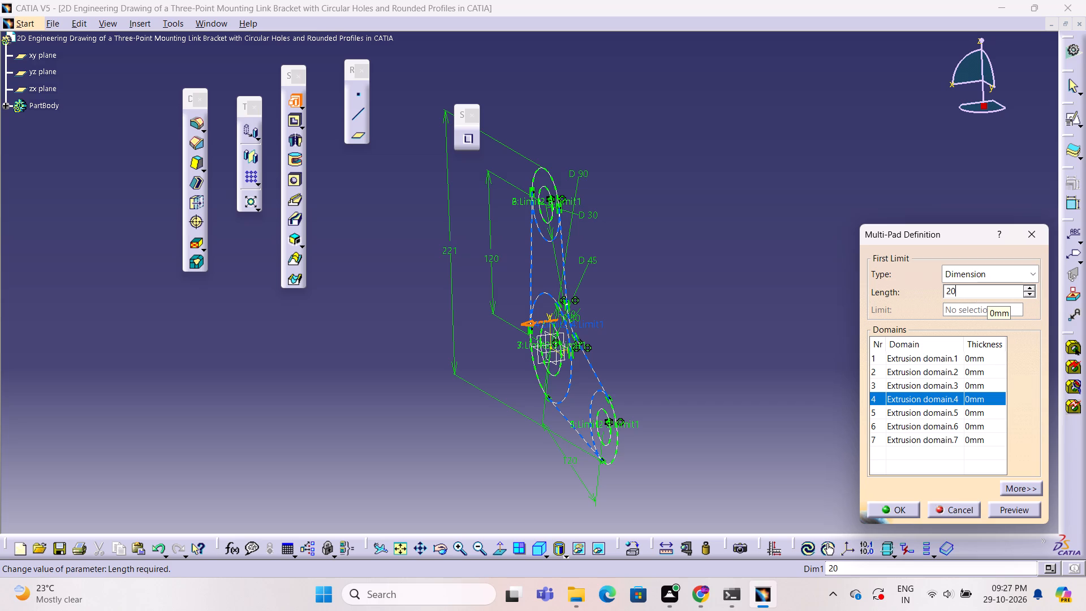
pyautogui.click(1028, 513)
# Set Extrusion domain.1 and Extrusion domain.2, the rings at the two arm ends, to 20 mm each and create the multi-pad.
pyautogui.click(936, 359)
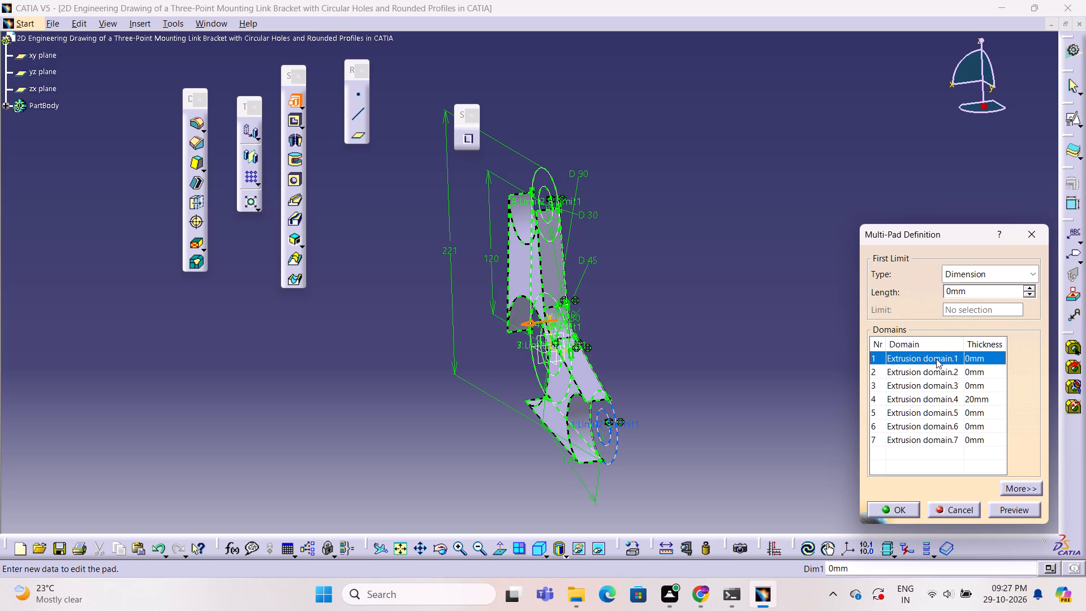
pyautogui.doubleClick(977, 291)
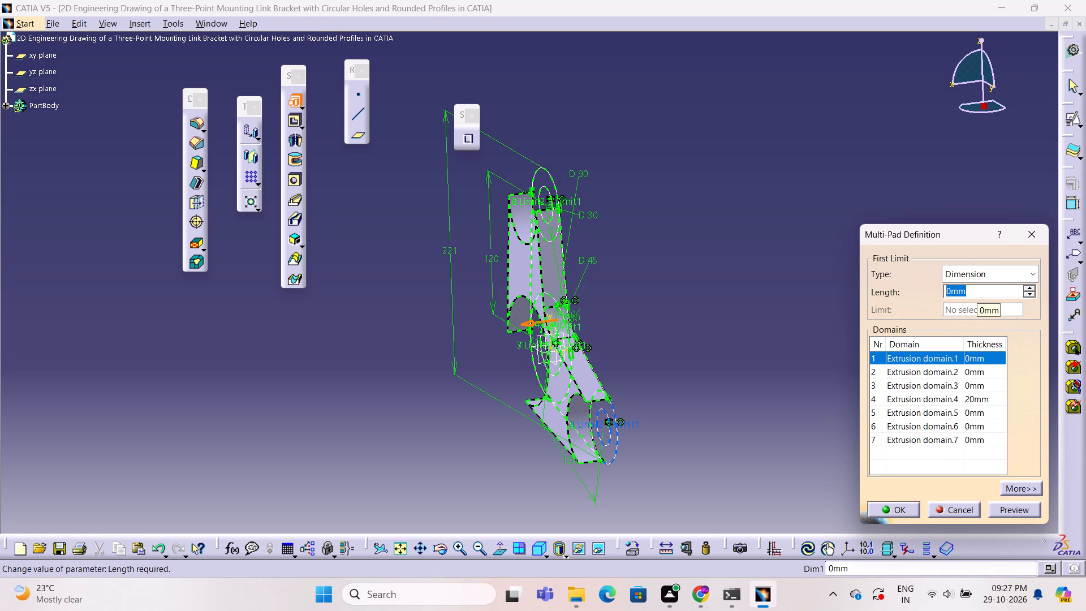
pyautogui.write('20')
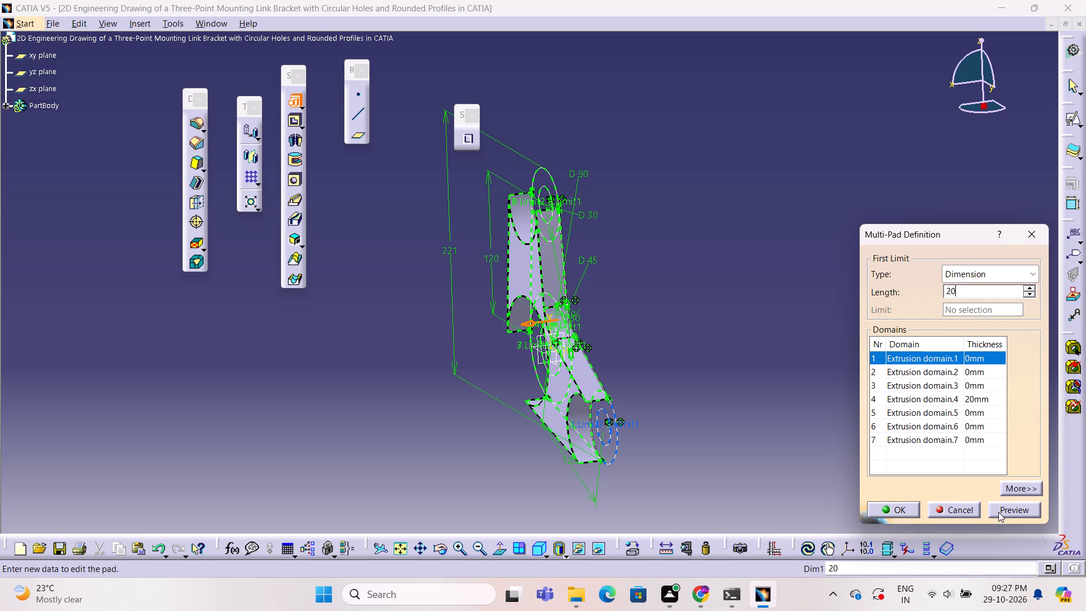
pyautogui.click(1005, 514)
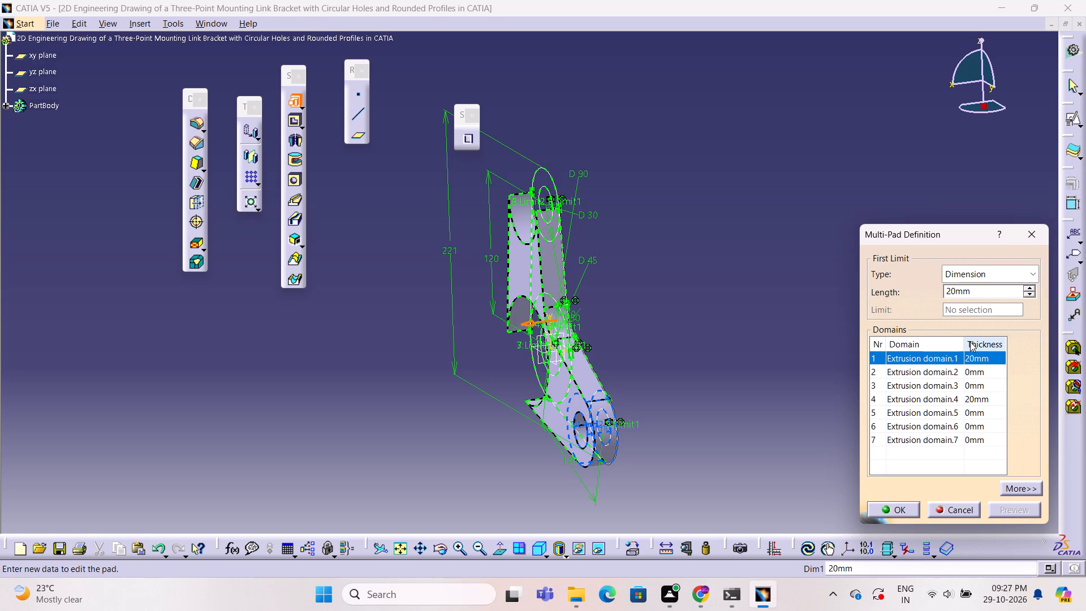
pyautogui.click(949, 374)
pyautogui.doubleClick(984, 296)
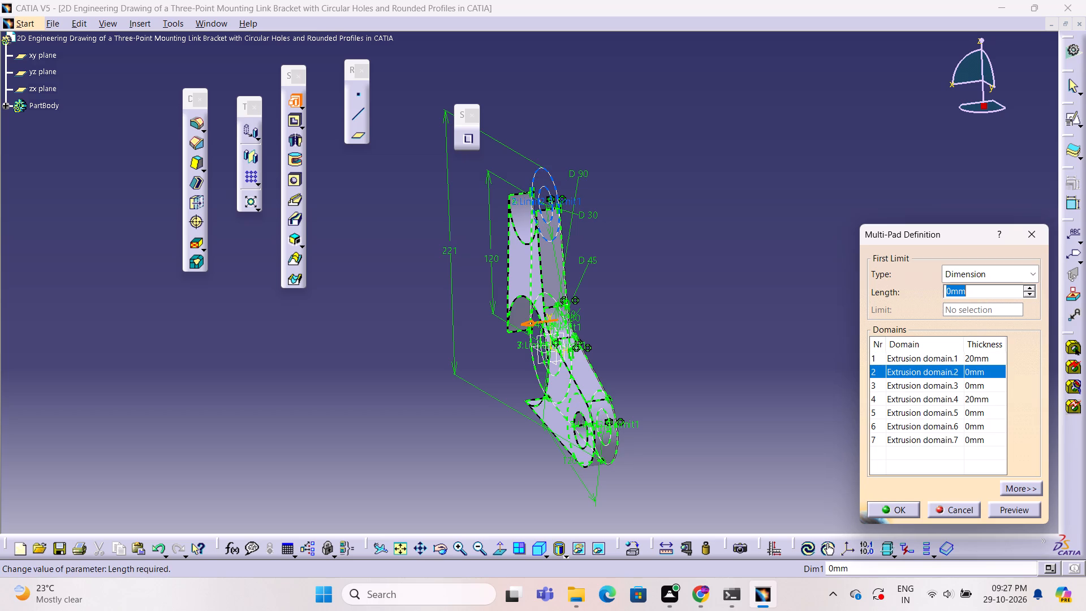
pyautogui.write('20')
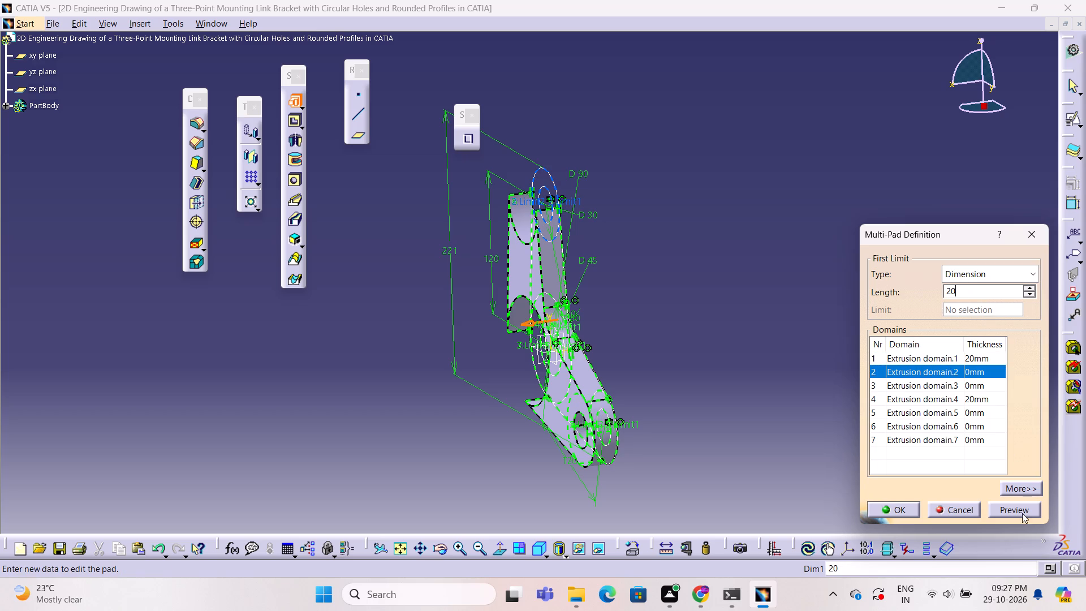
pyautogui.click(1023, 513)
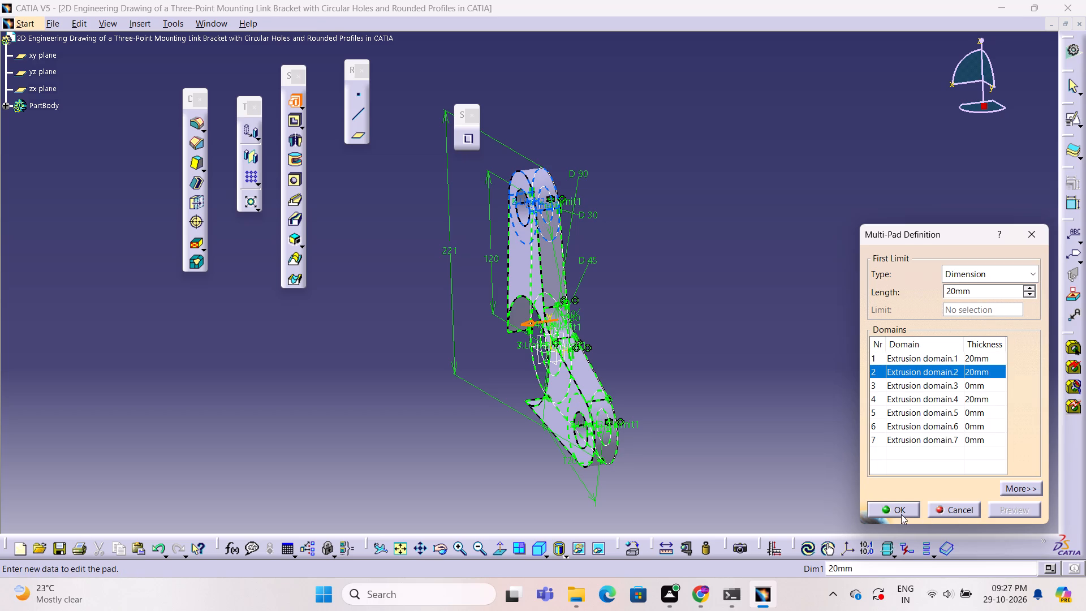
pyautogui.click(901, 514)
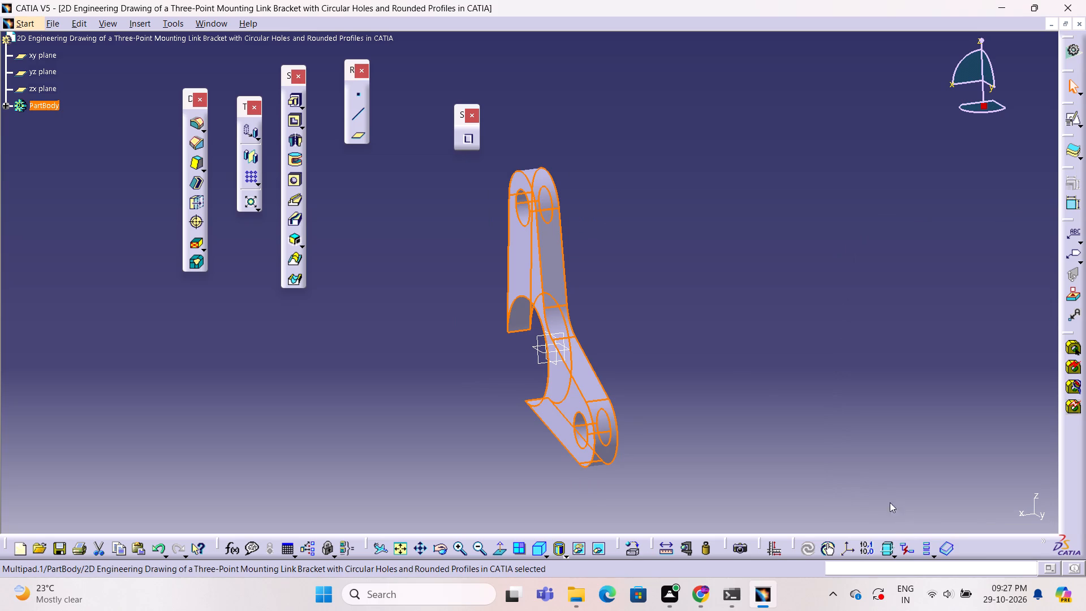
# Reopen the multi-pad and set Extrusion domain.3, the central ring, to an 80 mm length, previewing it.
pyautogui.doubleClick(553, 283)
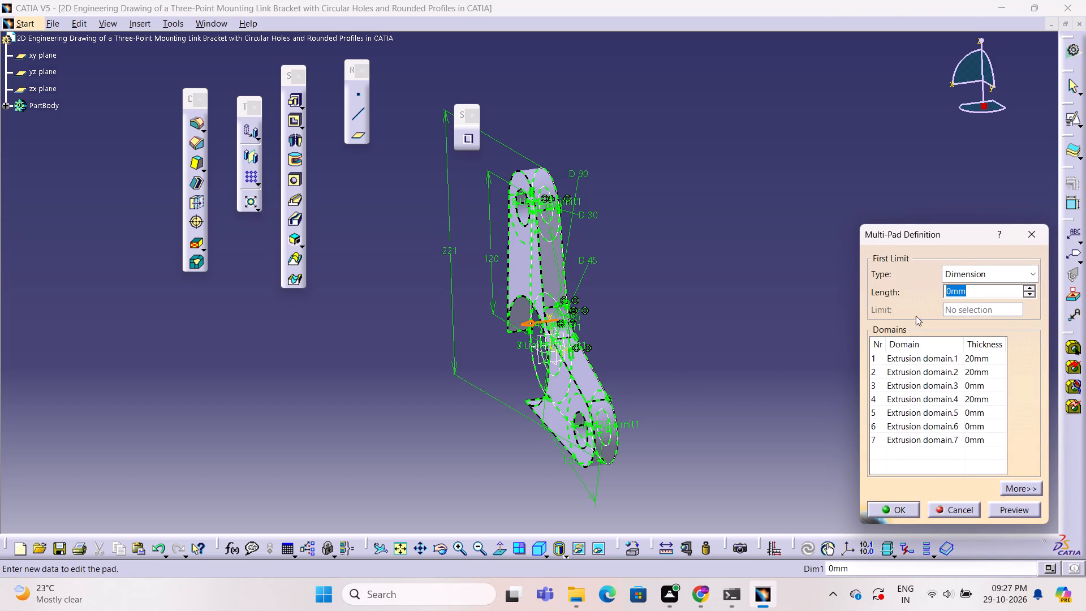
pyautogui.click(933, 375)
pyautogui.click(935, 388)
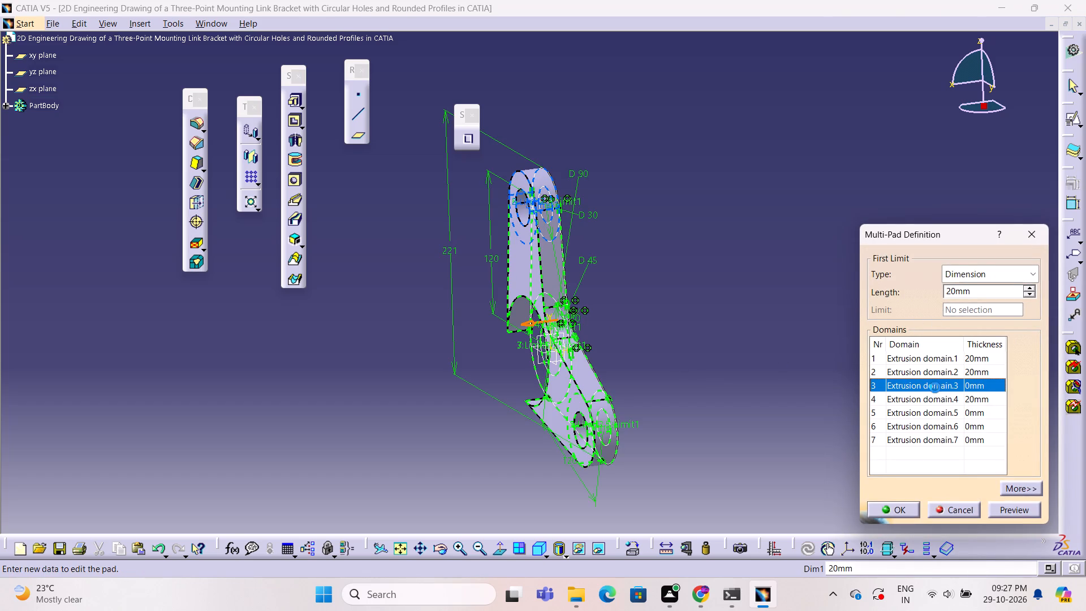
pyautogui.doubleClick(990, 292)
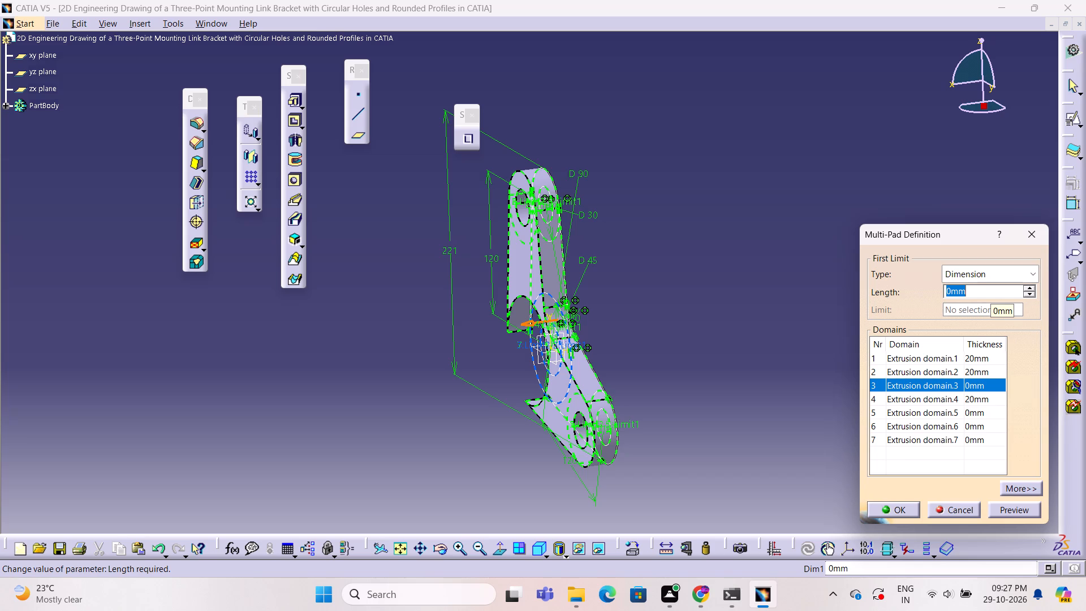
pyautogui.press('8')
pyautogui.press('0')
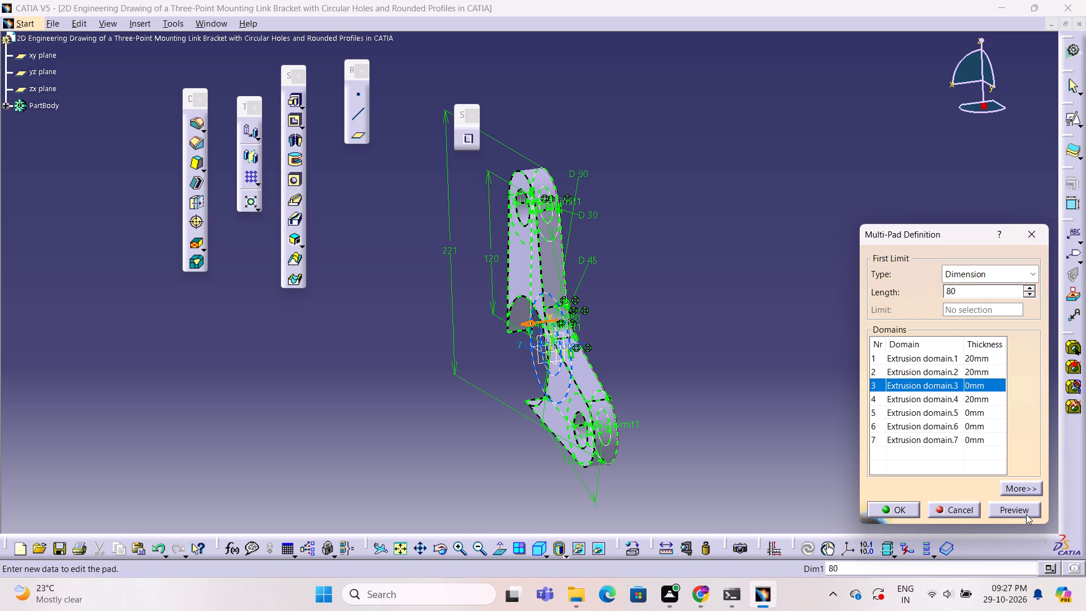
pyautogui.click(1025, 512)
# Inspect the multi-pad preview from the front, back and side, checking the central boss against the arms.
pyautogui.keyDown('ctrl'); pyautogui.moveTo(672, 341); pyautogui.dragTo(660, 345, button='middle'); pyautogui.keyUp('ctrl')
pyautogui.keyDown('ctrl'); pyautogui.moveTo(672, 341); pyautogui.dragTo(660, 345, button='right'); pyautogui.keyUp('ctrl')
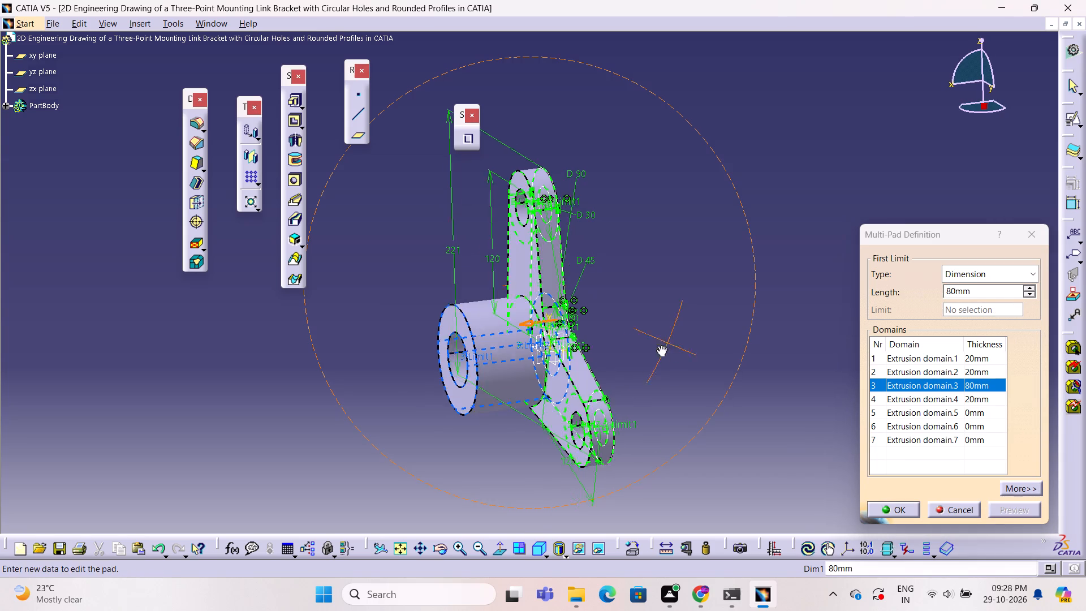
pyautogui.keyDown('ctrl'); pyautogui.moveTo(660, 345); pyautogui.dragTo(370, 350, button='middle'); pyautogui.keyUp('ctrl')
pyautogui.keyDown('ctrl'); pyautogui.moveTo(660, 345); pyautogui.dragTo(370, 350, button='right'); pyautogui.keyUp('ctrl')
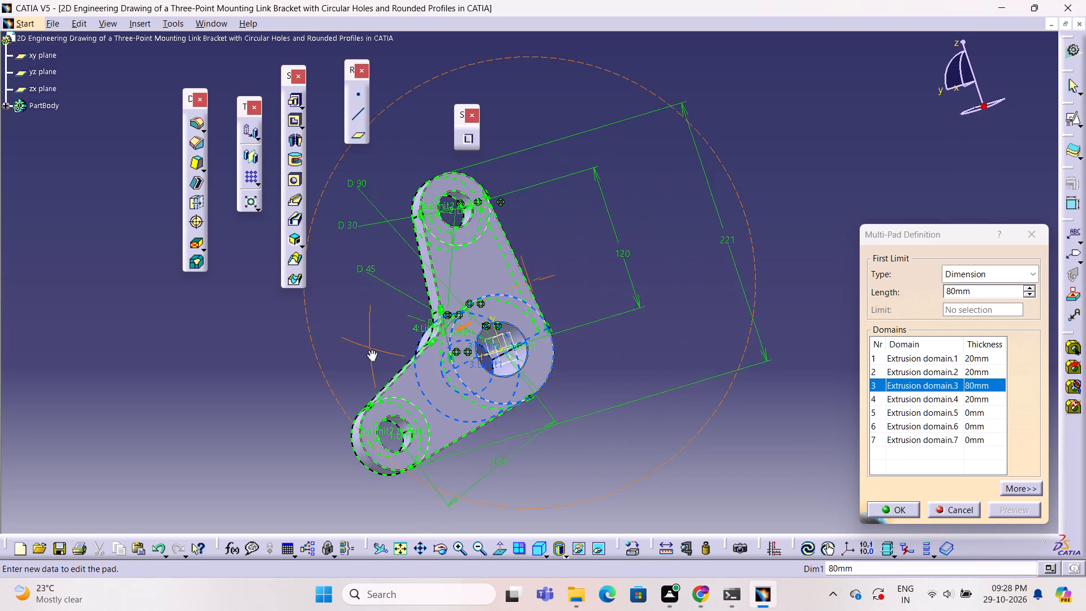
pyautogui.keyDown('ctrl'); pyautogui.moveTo(370, 350); pyautogui.dragTo(736, 337, button='middle'); pyautogui.keyUp('ctrl')
pyautogui.keyDown('ctrl'); pyautogui.moveTo(370, 350); pyautogui.dragTo(736, 337, button='right'); pyautogui.keyUp('ctrl')
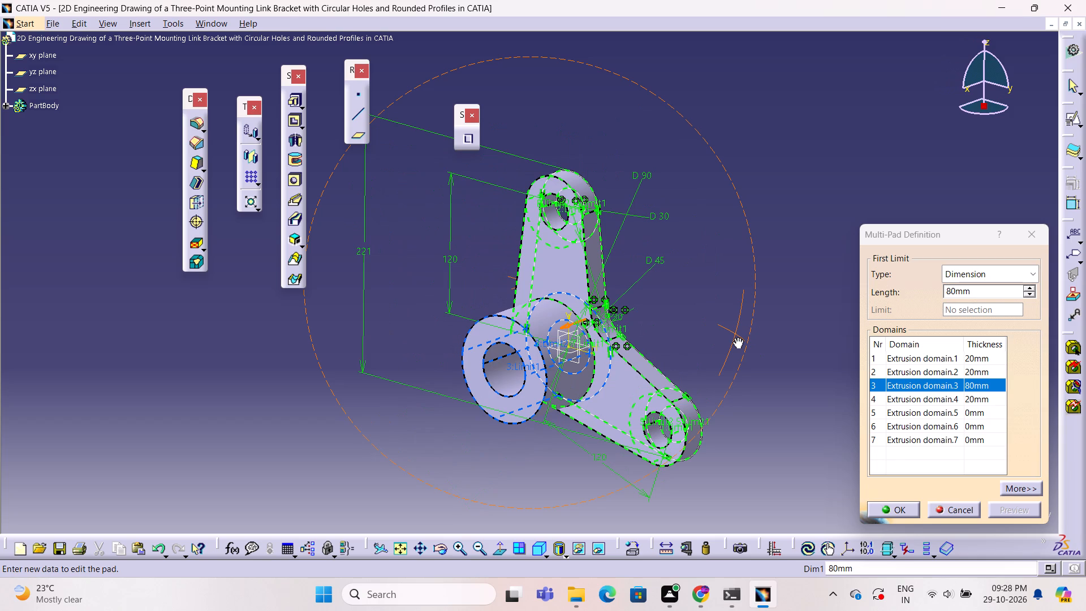
pyautogui.keyDown('ctrl'); pyautogui.moveTo(736, 337); pyautogui.dragTo(734, 337, button='middle'); pyautogui.keyUp('ctrl')
pyautogui.keyDown('ctrl'); pyautogui.moveTo(736, 337); pyautogui.dragTo(734, 337, button='right'); pyautogui.keyUp('ctrl')
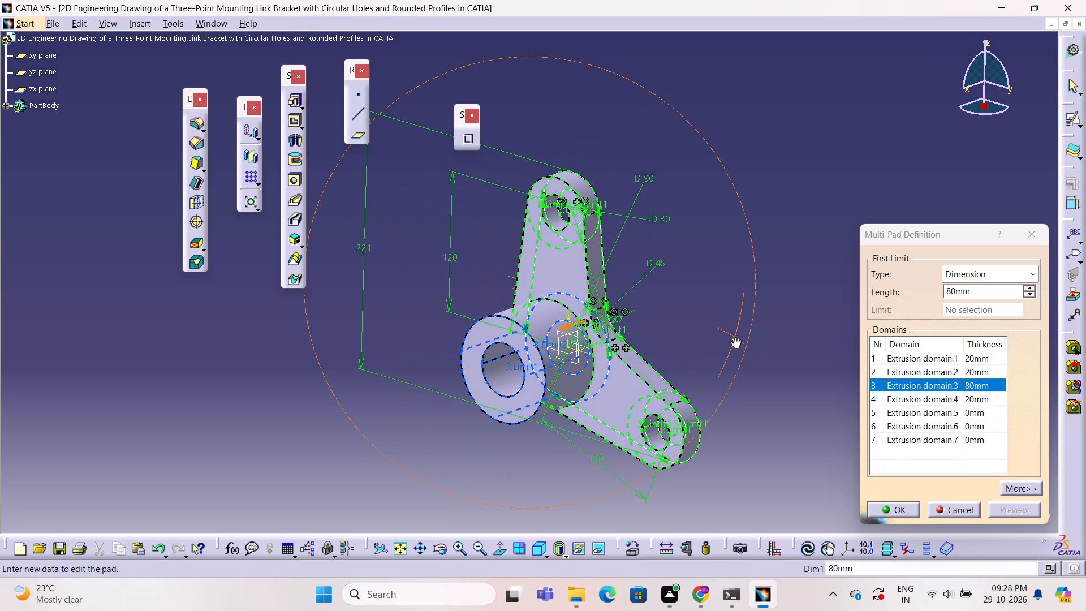
pyautogui.keyDown('ctrl'); pyautogui.moveTo(734, 337); pyautogui.dragTo(732, 337, button='middle'); pyautogui.keyUp('ctrl')
pyautogui.keyDown('ctrl'); pyautogui.moveTo(734, 337); pyautogui.dragTo(667, 332, button='right'); pyautogui.keyUp('ctrl')
pyautogui.keyDown('ctrl'); pyautogui.moveTo(725, 335); pyautogui.dragTo(667, 332, button='middle'); pyautogui.keyUp('ctrl')
pyautogui.keyDown('ctrl'); pyautogui.moveTo(694, 319); pyautogui.dragTo(693, 312, button='middle'); pyautogui.keyUp('ctrl')
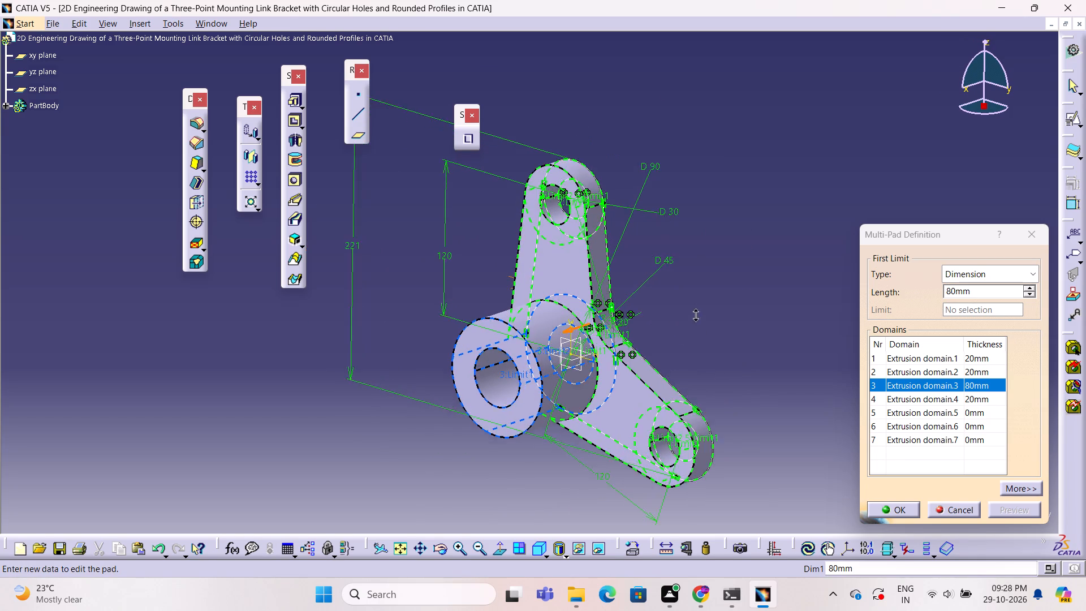
pyautogui.keyDown('ctrl'); pyautogui.moveTo(693, 312); pyautogui.dragTo(699, 292, button='middle'); pyautogui.keyUp('ctrl')
pyautogui.keyDown('ctrl'); pyautogui.moveTo(699, 292); pyautogui.dragTo(639, 292, button='right'); pyautogui.keyUp('ctrl')
pyautogui.keyDown('ctrl'); pyautogui.middleClick(640, 292); pyautogui.keyUp('ctrl')
pyautogui.keyDown('ctrl'); pyautogui.rightClick(639, 292); pyautogui.keyUp('ctrl')
pyautogui.keyDown('ctrl'); pyautogui.moveTo(738, 293); pyautogui.dragTo(710, 295, button='middle'); pyautogui.keyUp('ctrl')
pyautogui.keyDown('ctrl'); pyautogui.moveTo(738, 294); pyautogui.dragTo(694, 296, button='right'); pyautogui.keyUp('ctrl')
pyautogui.keyDown('ctrl'); pyautogui.moveTo(706, 295); pyautogui.dragTo(694, 296, button='middle'); pyautogui.keyUp('ctrl')
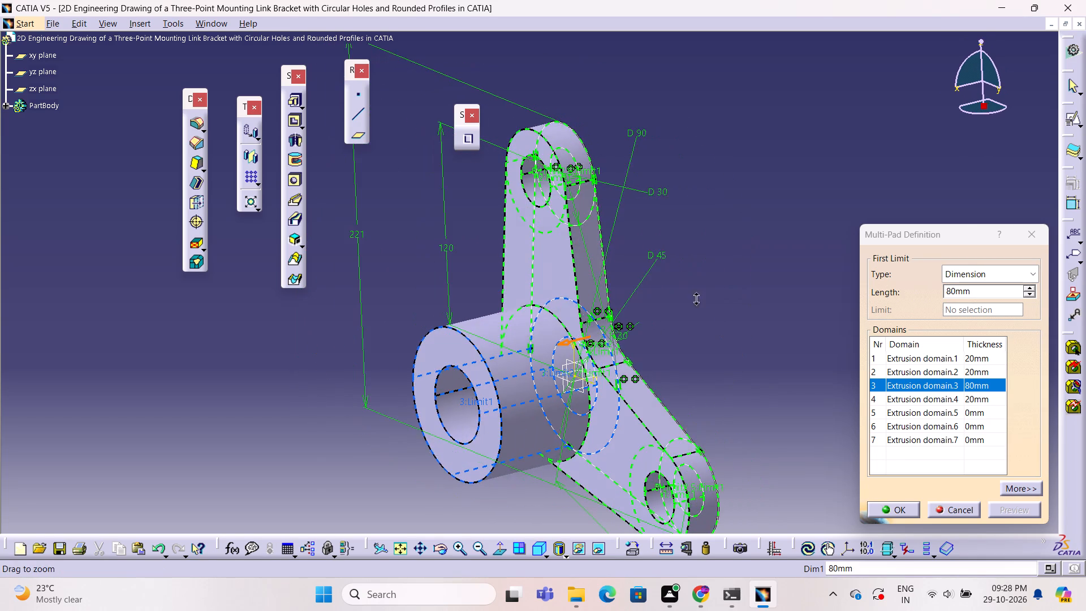
pyautogui.keyDown('ctrl'); pyautogui.moveTo(694, 296); pyautogui.dragTo(635, 312, button='middle'); pyautogui.keyUp('ctrl')
pyautogui.keyDown('ctrl'); pyautogui.moveTo(694, 296); pyautogui.dragTo(635, 312, button='right'); pyautogui.keyUp('ctrl')
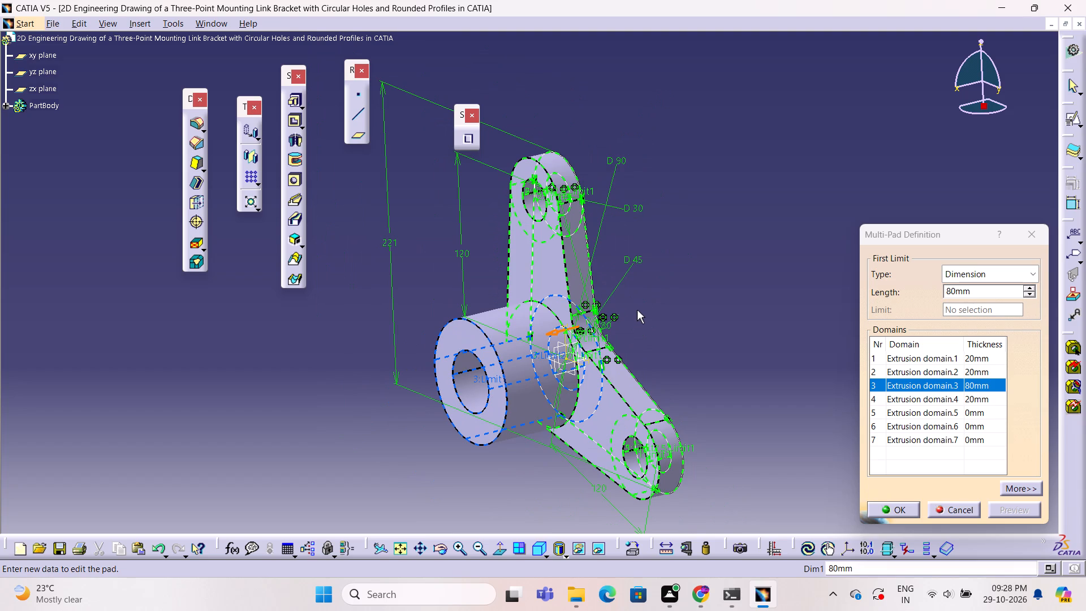
# Accept the edited multi-pad definition and clear the selection.
pyautogui.click(880, 510)
pyautogui.click(748, 396)
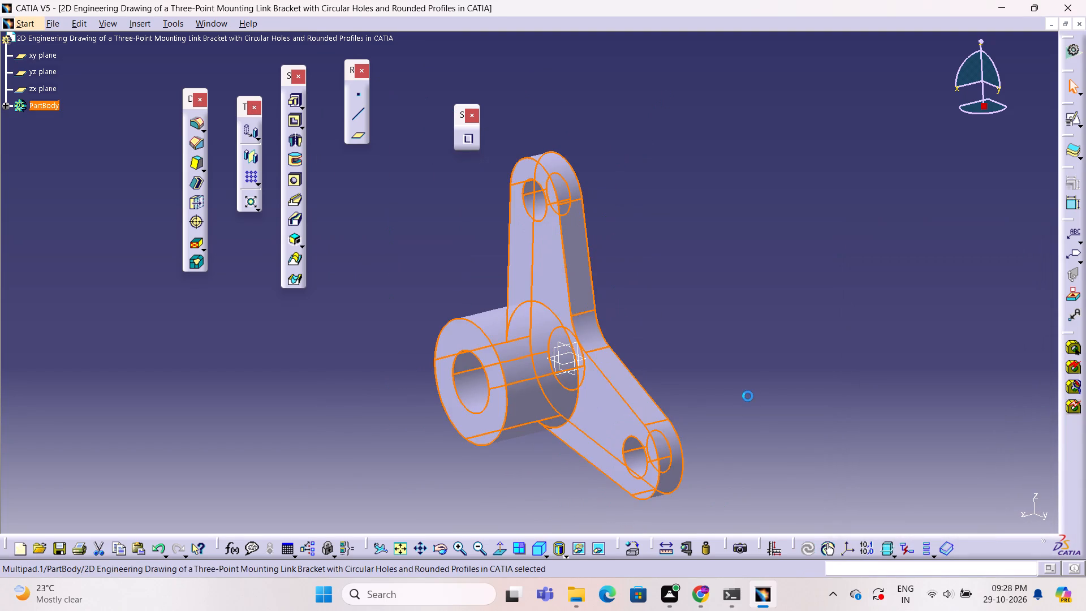
# Examine the finished link bracket from all sides, checking the central boss, both arms, their holes and the flat back face.
pyautogui.keyDown('ctrl'); pyautogui.moveTo(764, 329); pyautogui.dragTo(743, 320, button='middle'); pyautogui.keyUp('ctrl')
pyautogui.keyDown('ctrl'); pyautogui.moveTo(764, 329); pyautogui.dragTo(627, 316, button='right'); pyautogui.keyUp('ctrl')
pyautogui.keyDown('ctrl'); pyautogui.middleClick(628, 316); pyautogui.keyUp('ctrl')
pyautogui.moveTo(669, 298); pyautogui.dragTo(576, 282, button='middle')
pyautogui.keyDown('ctrl'); pyautogui.moveTo(669, 298); pyautogui.dragTo(497, 296, button='right'); pyautogui.keyUp('ctrl')
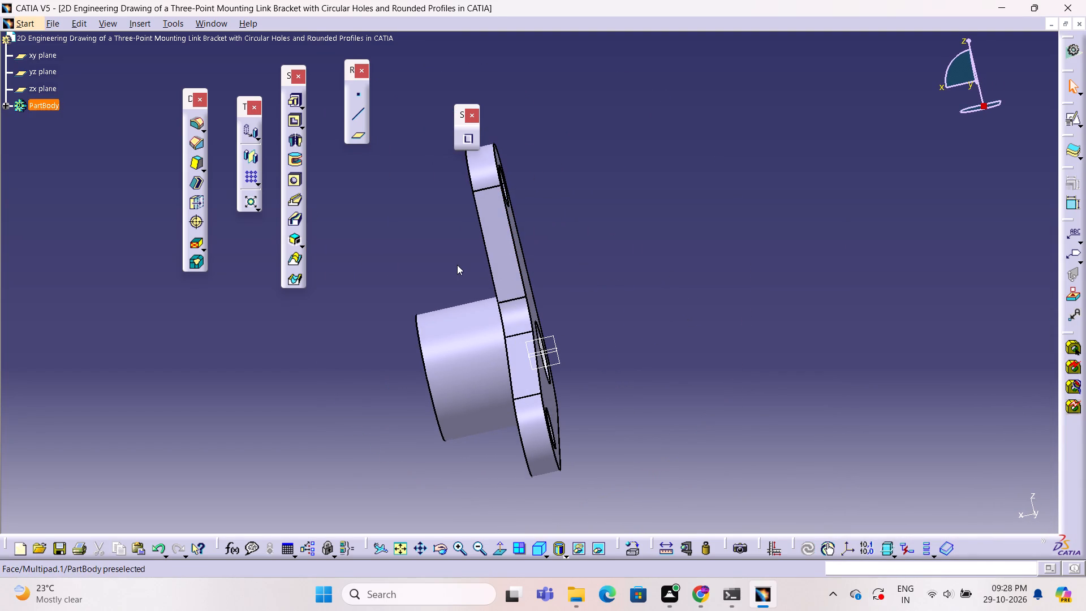
pyautogui.moveTo(456, 261); pyautogui.dragTo(812, 236, button='middle')
pyautogui.keyDown('ctrl'); pyautogui.moveTo(454, 261); pyautogui.dragTo(812, 236, button='right'); pyautogui.keyUp('ctrl')
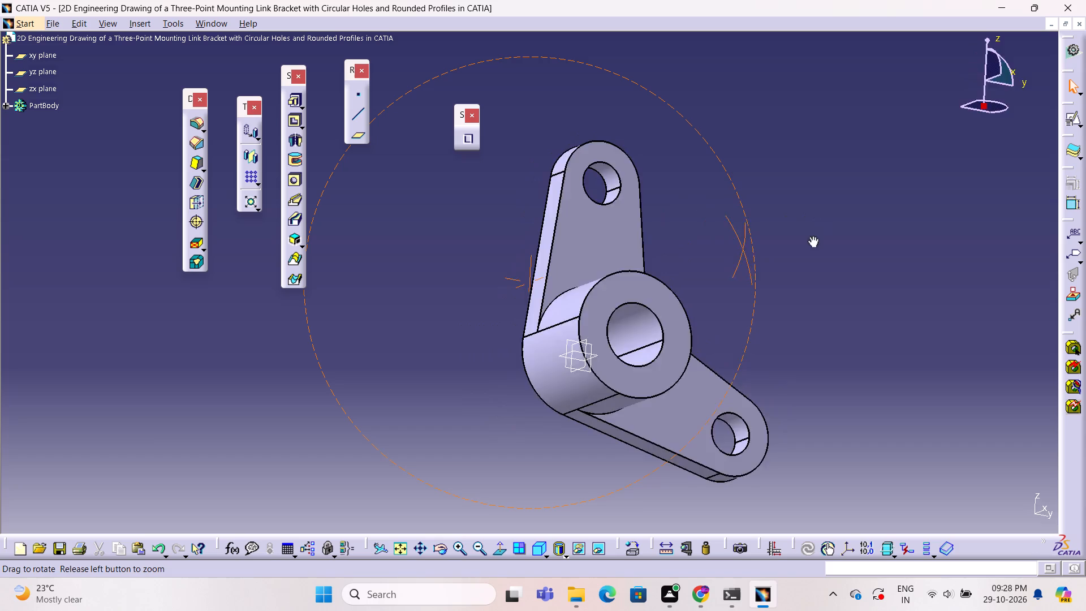
pyautogui.moveTo(812, 236); pyautogui.dragTo(533, 340, button='middle')
pyautogui.keyDown('ctrl'); pyautogui.moveTo(812, 236); pyautogui.dragTo(533, 340, button='right'); pyautogui.keyUp('ctrl')
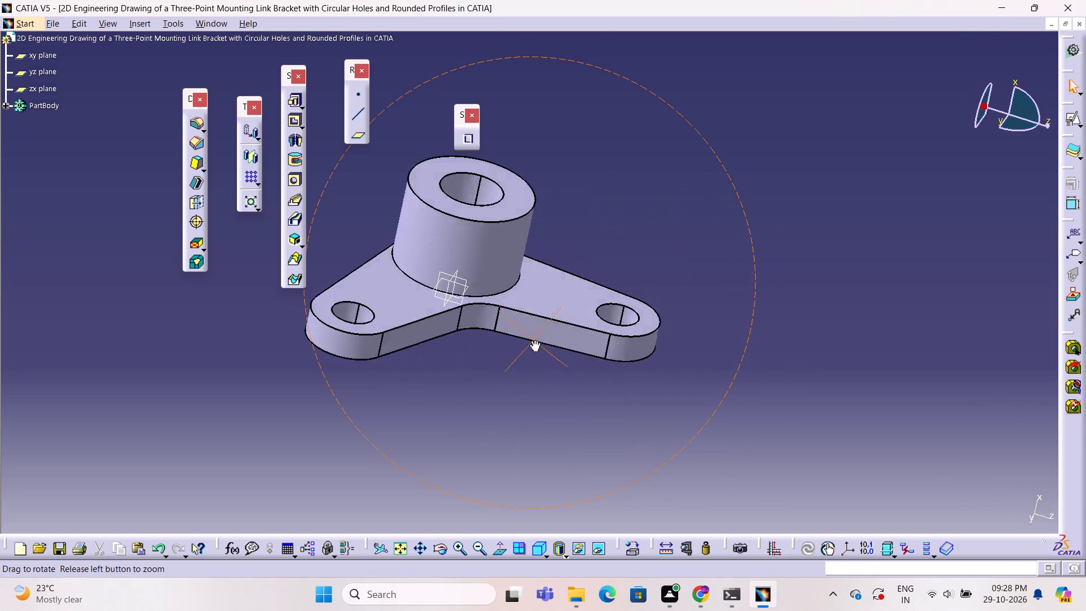
pyautogui.moveTo(533, 340); pyautogui.dragTo(872, 540, button='middle')
pyautogui.keyDown('ctrl'); pyautogui.moveTo(533, 340); pyautogui.dragTo(872, 540, button='right'); pyautogui.keyUp('ctrl')
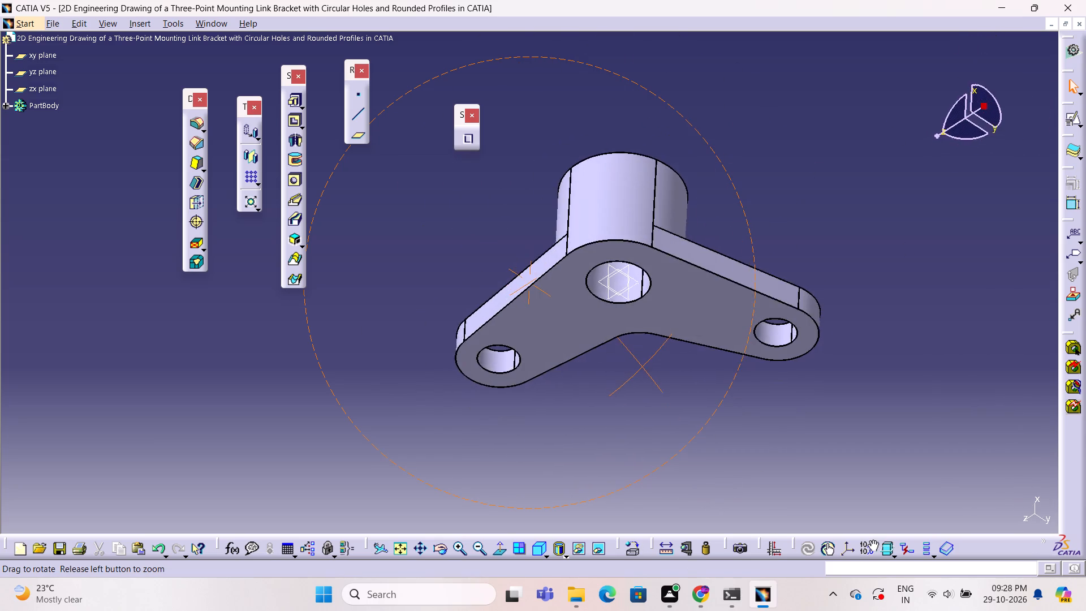
pyautogui.moveTo(872, 540); pyautogui.dragTo(706, 221, button='middle')
pyautogui.keyDown('ctrl'); pyautogui.moveTo(872, 540); pyautogui.dragTo(706, 221, button='right'); pyautogui.keyUp('ctrl')
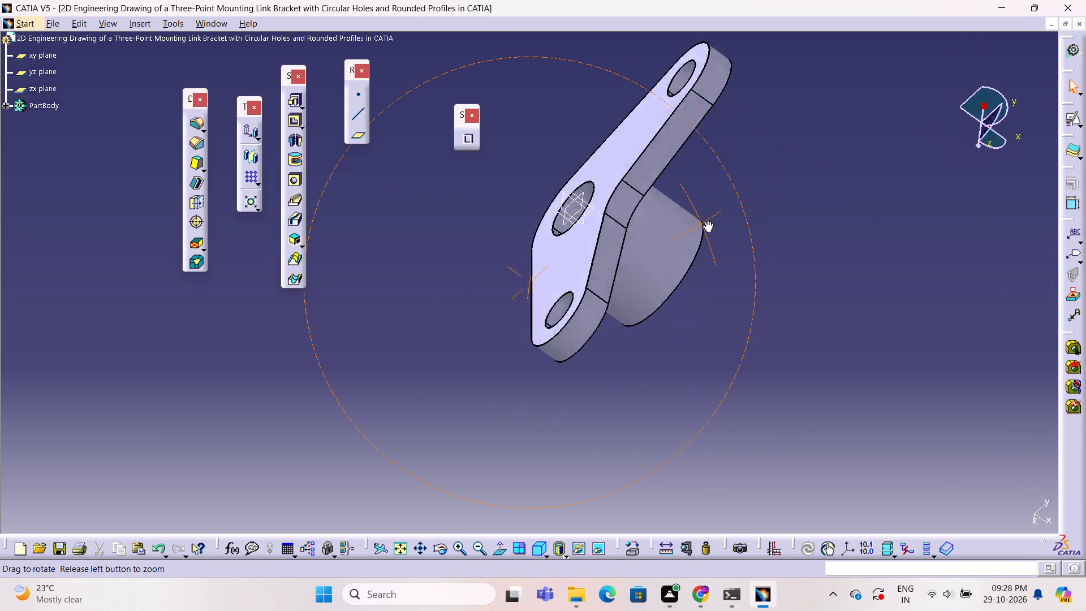
pyautogui.moveTo(706, 221); pyautogui.dragTo(695, 308, button='middle')
pyautogui.keyDown('ctrl'); pyautogui.moveTo(706, 221); pyautogui.dragTo(695, 308, button='right'); pyautogui.keyUp('ctrl')
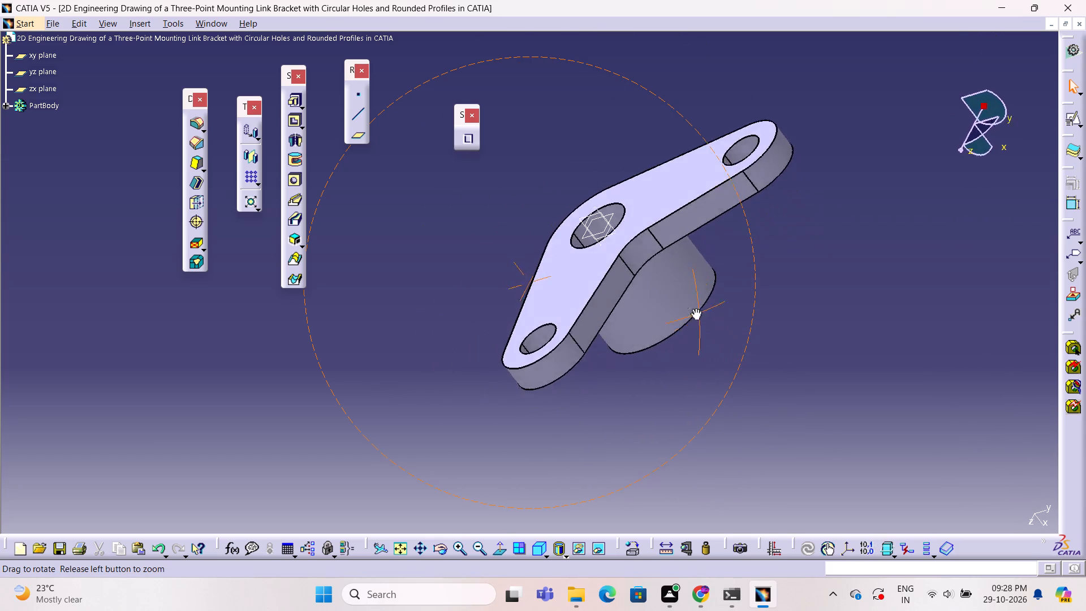
pyautogui.moveTo(695, 308); pyautogui.dragTo(481, 278, button='middle')
pyautogui.keyDown('ctrl'); pyautogui.moveTo(695, 308); pyautogui.dragTo(481, 278, button='right'); pyautogui.keyUp('ctrl')
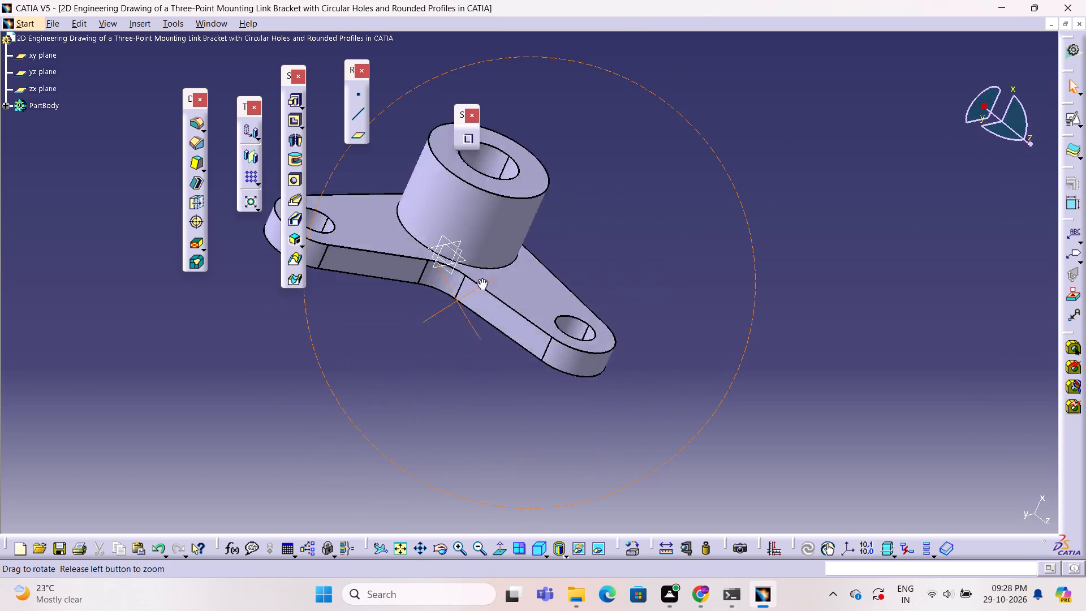
pyautogui.moveTo(481, 278); pyautogui.dragTo(601, 359, button='middle')
pyautogui.keyDown('ctrl'); pyautogui.moveTo(481, 278); pyautogui.dragTo(601, 359, button='right'); pyautogui.keyUp('ctrl')
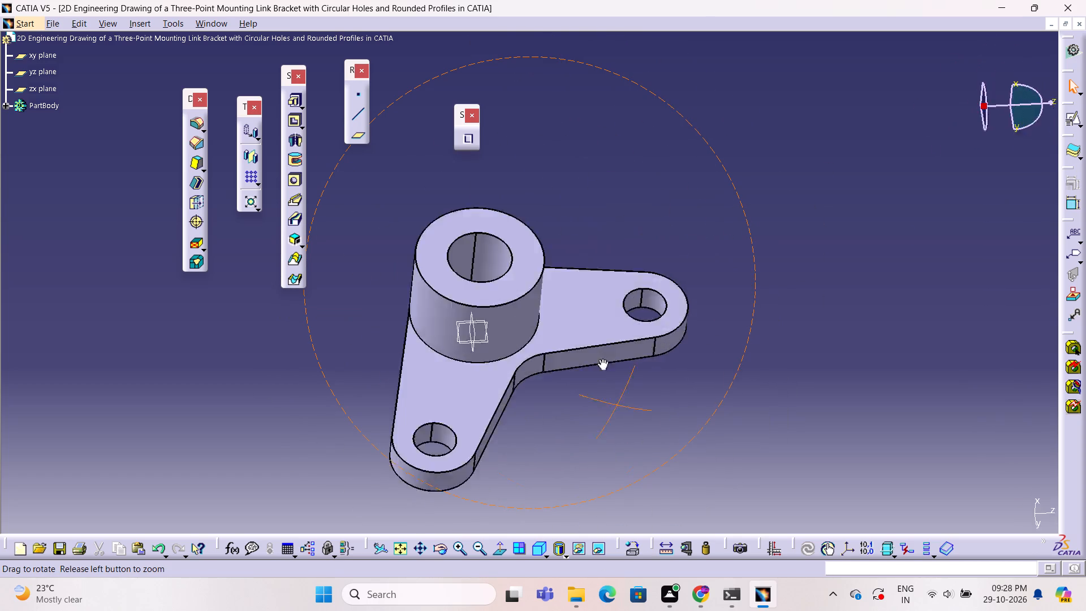
pyautogui.moveTo(601, 359); pyautogui.dragTo(763, 13, button='middle')
pyautogui.keyDown('ctrl'); pyautogui.moveTo(601, 359); pyautogui.dragTo(763, 13, button='right'); pyautogui.keyUp('ctrl')
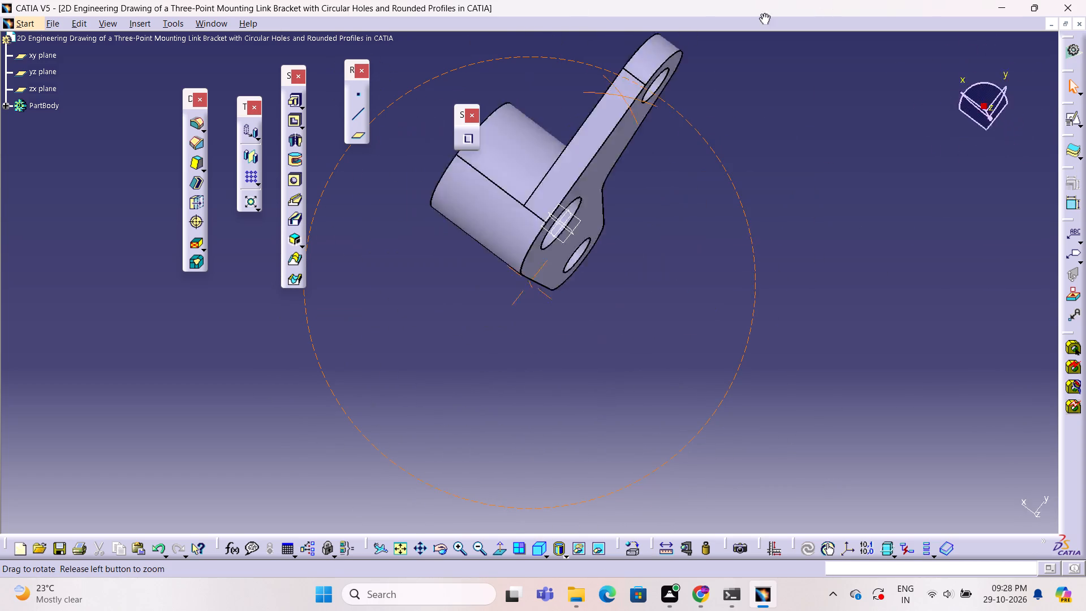
pyautogui.moveTo(763, 13); pyautogui.dragTo(421, 251, button='middle')
pyautogui.keyDown('ctrl'); pyautogui.moveTo(763, 13); pyautogui.dragTo(421, 251, button='right'); pyautogui.keyUp('ctrl')
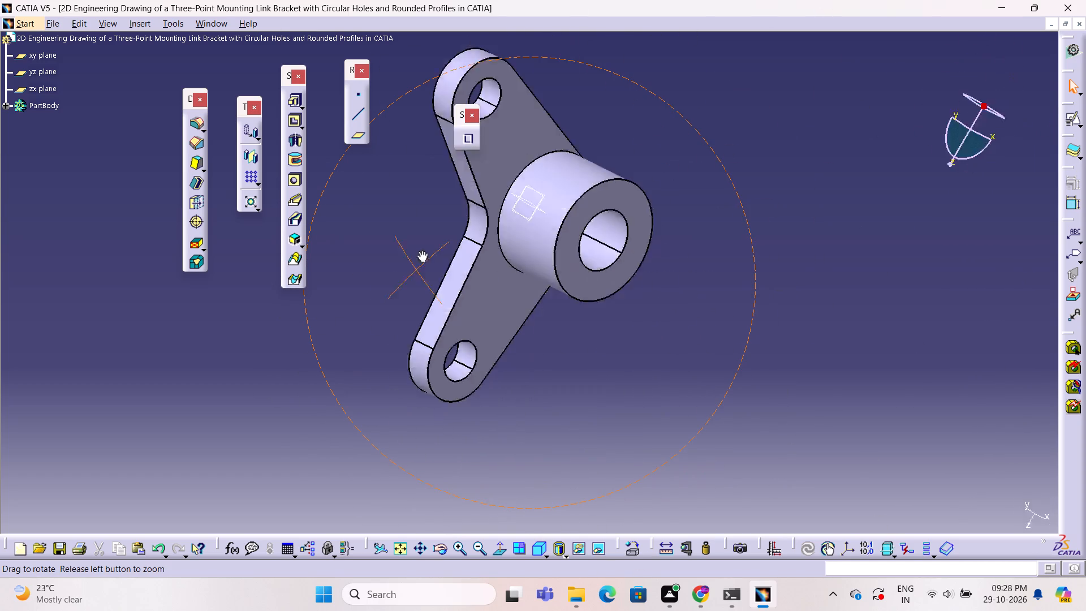
pyautogui.moveTo(421, 251); pyautogui.dragTo(706, 356, button='middle')
pyautogui.keyDown('ctrl'); pyautogui.moveTo(421, 251); pyautogui.dragTo(706, 356, button='right'); pyautogui.keyUp('ctrl')
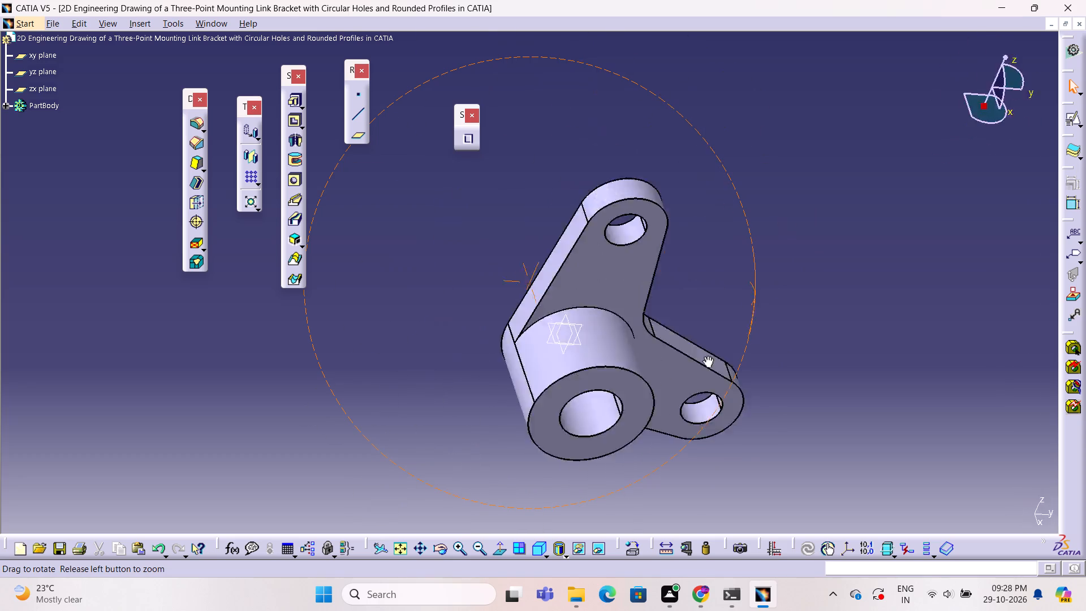
pyautogui.moveTo(706, 356); pyautogui.dragTo(735, 234, button='middle')
pyautogui.keyDown('ctrl'); pyautogui.moveTo(706, 356); pyautogui.dragTo(735, 234, button='right'); pyautogui.keyUp('ctrl')
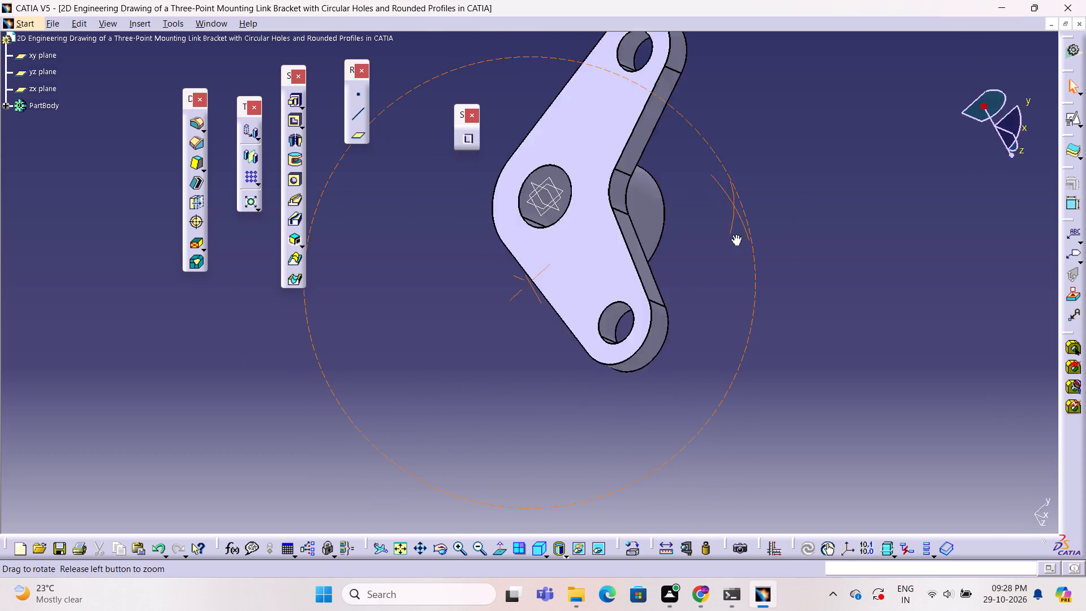
pyautogui.moveTo(735, 234); pyautogui.dragTo(667, 356, button='middle')
pyautogui.keyDown('ctrl'); pyautogui.moveTo(735, 234); pyautogui.dragTo(667, 356, button='right'); pyautogui.keyUp('ctrl')
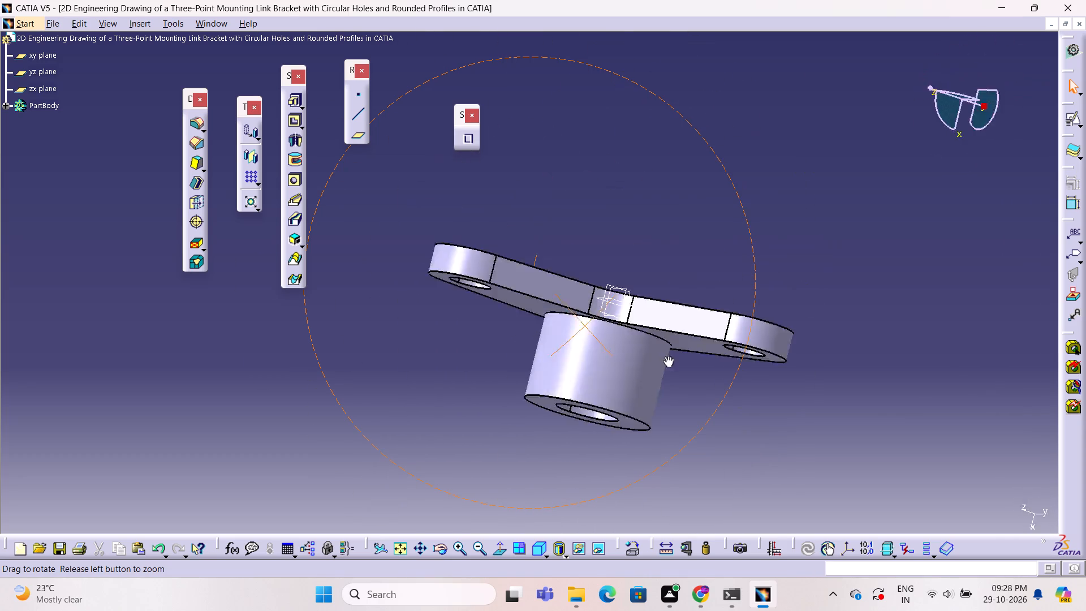
pyautogui.moveTo(667, 356); pyautogui.dragTo(445, 185, button='middle')
pyautogui.keyDown('ctrl'); pyautogui.moveTo(667, 356); pyautogui.dragTo(445, 185, button='right'); pyautogui.keyUp('ctrl')
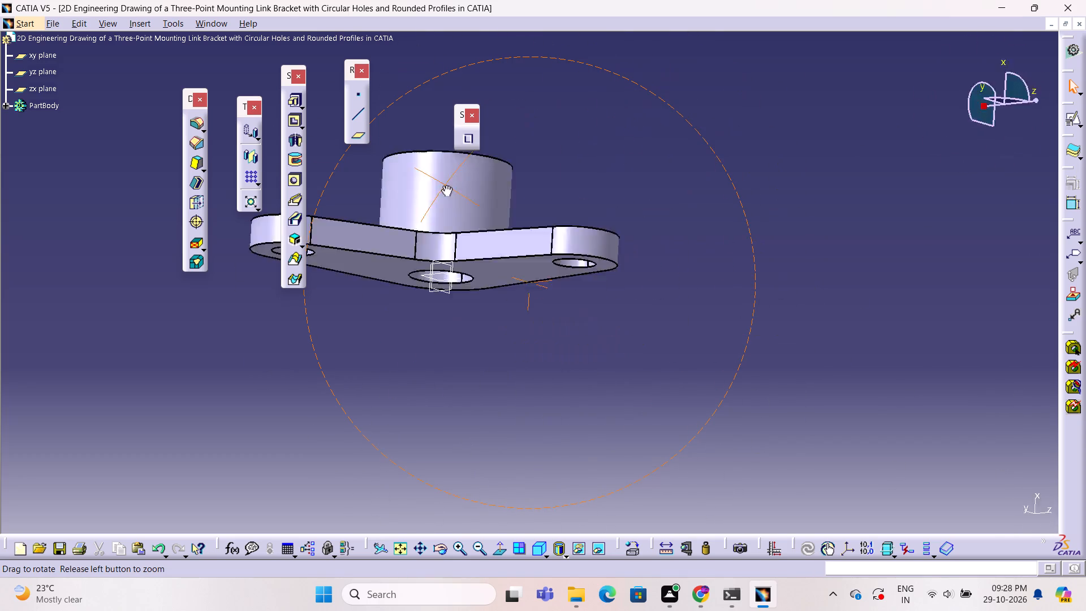
pyautogui.moveTo(445, 185); pyautogui.dragTo(604, 277, button='middle')
pyautogui.keyDown('ctrl'); pyautogui.moveTo(445, 185); pyautogui.dragTo(604, 277, button='right'); pyautogui.keyUp('ctrl')
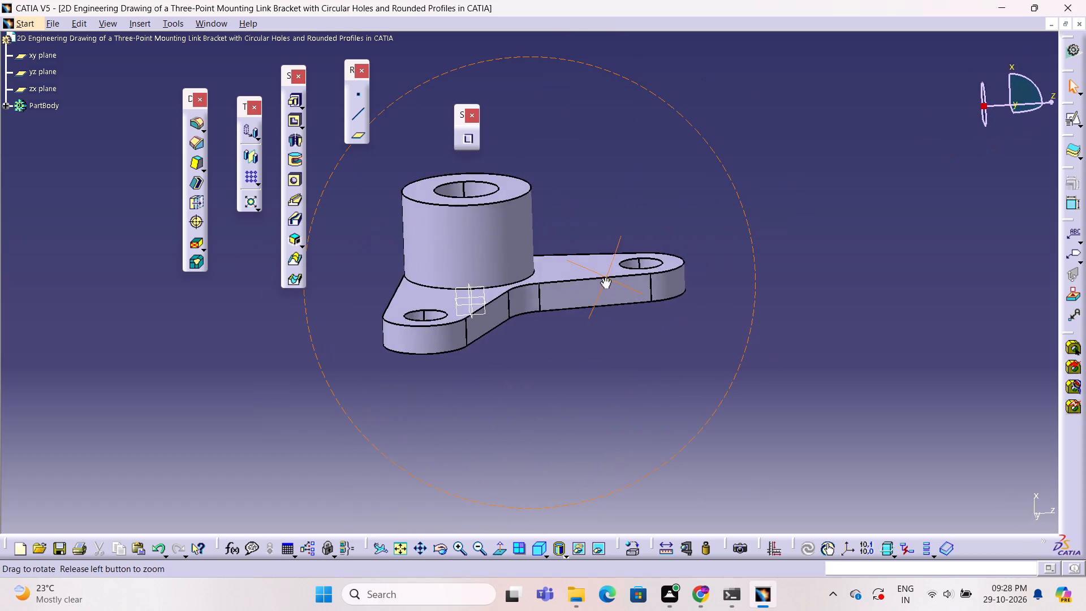
pyautogui.moveTo(604, 277); pyautogui.dragTo(654, 253, button='middle')
pyautogui.keyDown('ctrl'); pyautogui.moveTo(604, 277); pyautogui.dragTo(654, 253, button='right'); pyautogui.keyUp('ctrl')
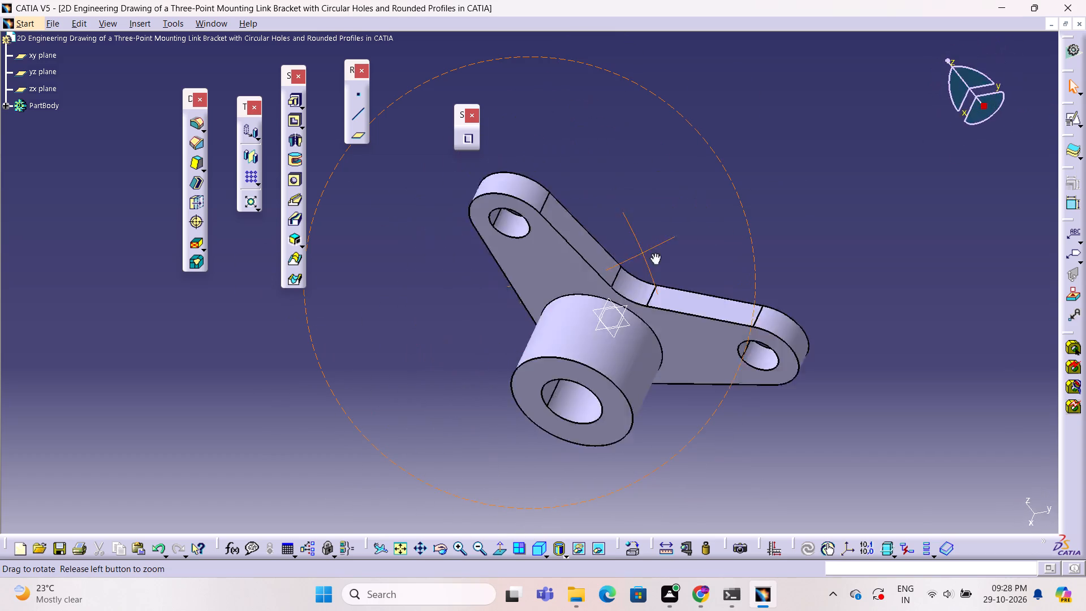
pyautogui.moveTo(654, 253); pyautogui.dragTo(533, 276, button='middle')
pyautogui.keyDown('ctrl'); pyautogui.moveTo(654, 253); pyautogui.dragTo(533, 276, button='right'); pyautogui.keyUp('ctrl')
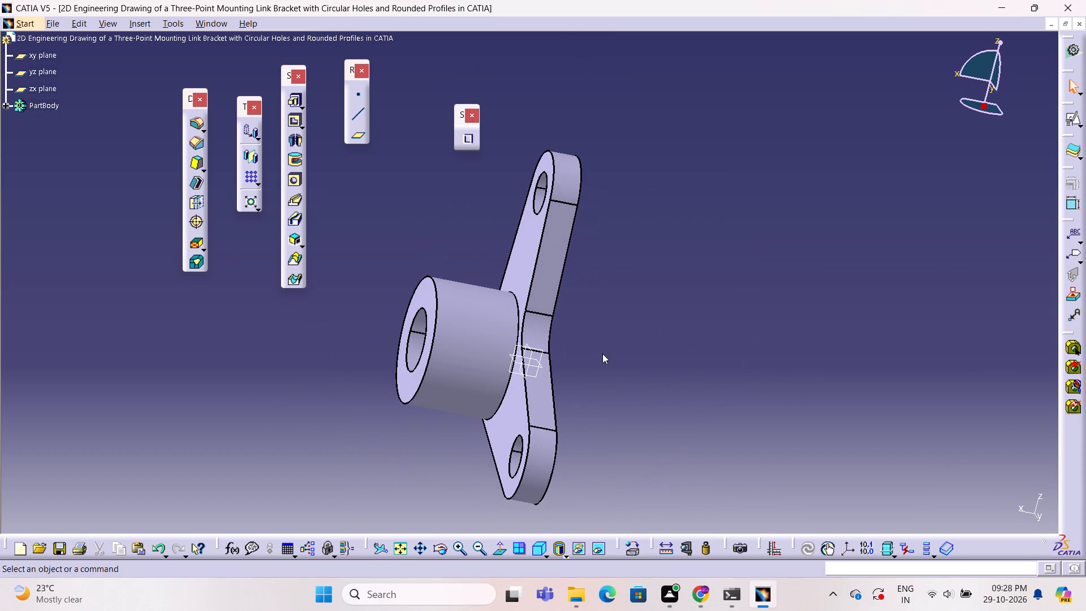
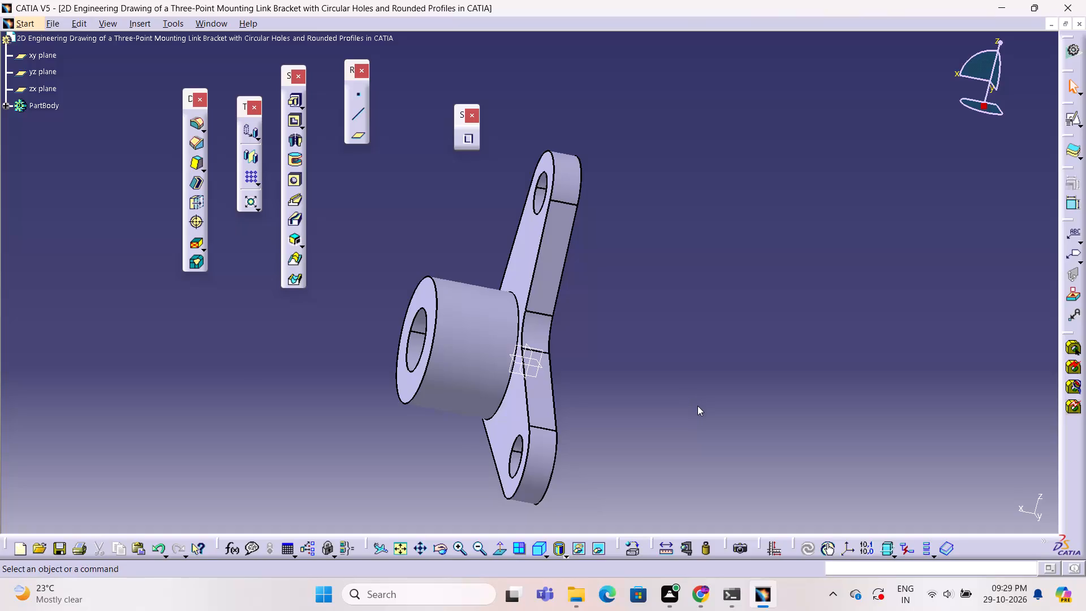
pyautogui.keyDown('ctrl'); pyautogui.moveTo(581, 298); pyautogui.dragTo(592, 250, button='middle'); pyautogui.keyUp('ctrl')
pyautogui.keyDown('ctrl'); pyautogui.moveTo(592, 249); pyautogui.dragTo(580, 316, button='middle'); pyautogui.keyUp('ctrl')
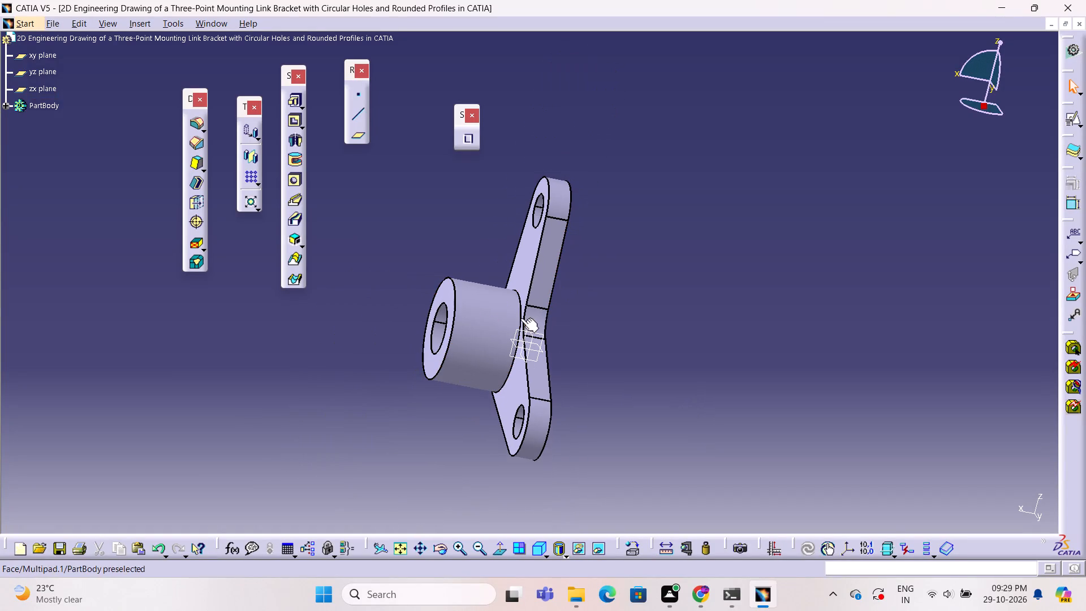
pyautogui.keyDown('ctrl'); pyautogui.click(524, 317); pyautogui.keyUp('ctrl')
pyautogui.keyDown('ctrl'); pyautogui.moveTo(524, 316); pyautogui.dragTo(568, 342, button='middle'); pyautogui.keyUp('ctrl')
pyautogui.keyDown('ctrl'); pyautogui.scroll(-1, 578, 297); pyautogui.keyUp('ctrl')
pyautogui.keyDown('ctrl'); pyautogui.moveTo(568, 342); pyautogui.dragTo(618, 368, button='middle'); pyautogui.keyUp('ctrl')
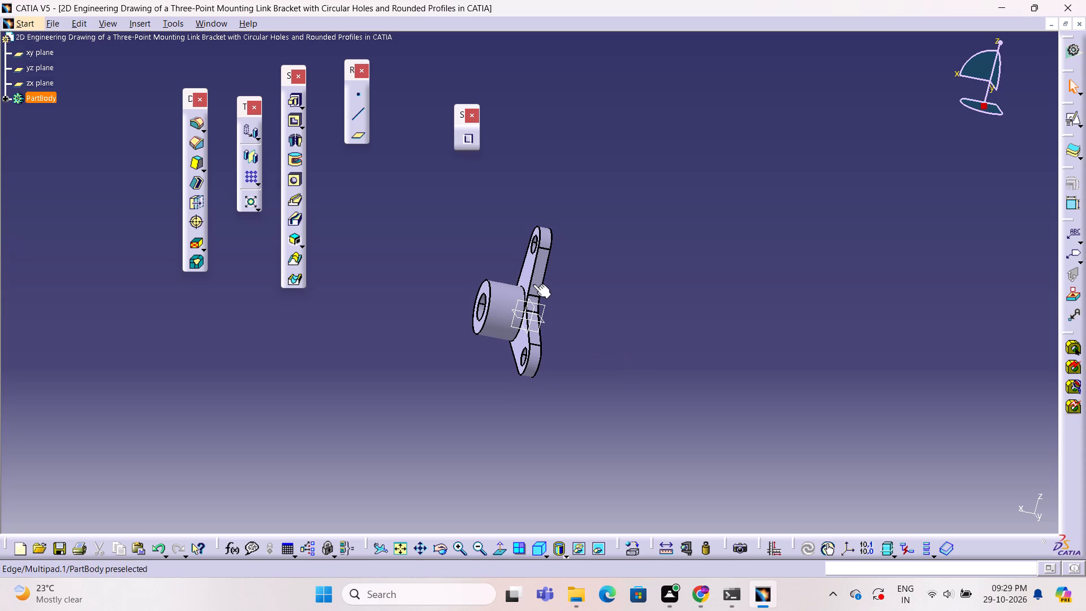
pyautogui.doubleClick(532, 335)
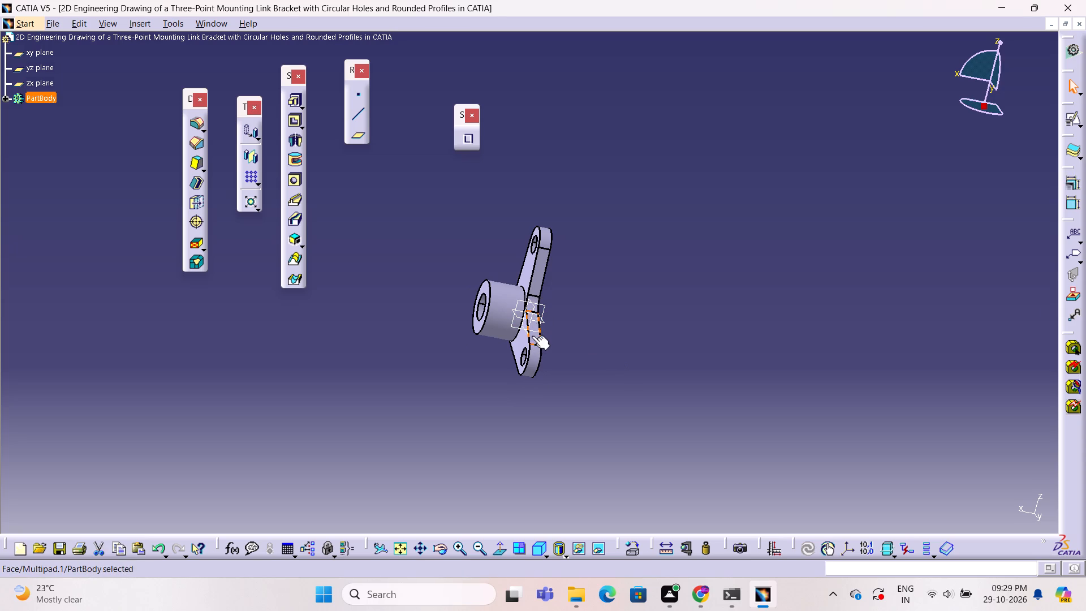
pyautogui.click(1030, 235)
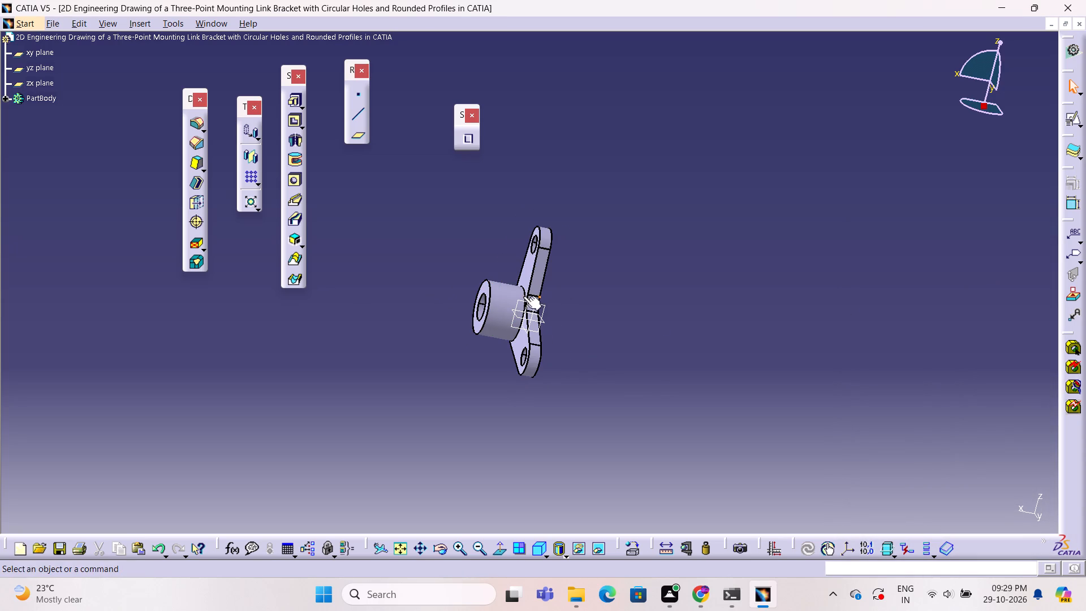
# Open Sketch.1 of the multi-pad for editing.
pyautogui.click(5, 98)
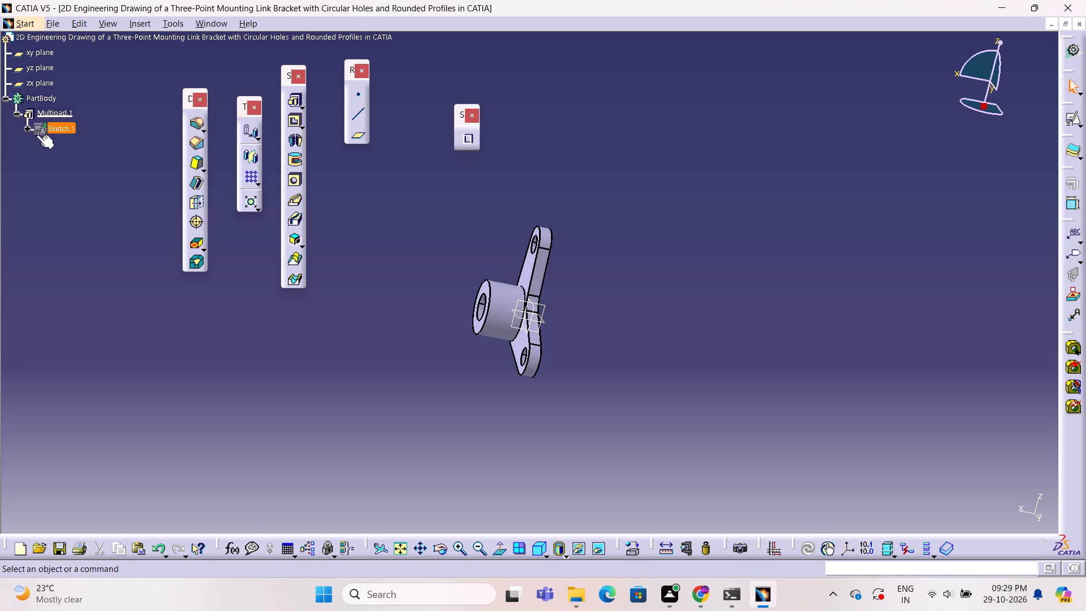
pyautogui.doubleClick(58, 128)
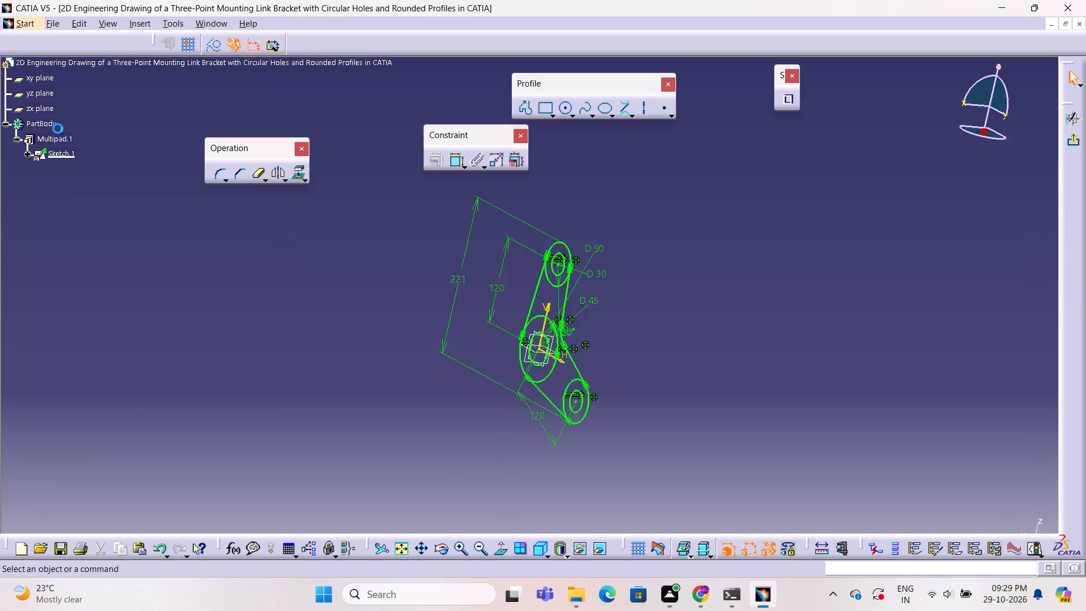
pyautogui.keyDown('ctrl'); pyautogui.moveTo(766, 400); pyautogui.dragTo(755, 334, button='middle'); pyautogui.keyUp('ctrl')
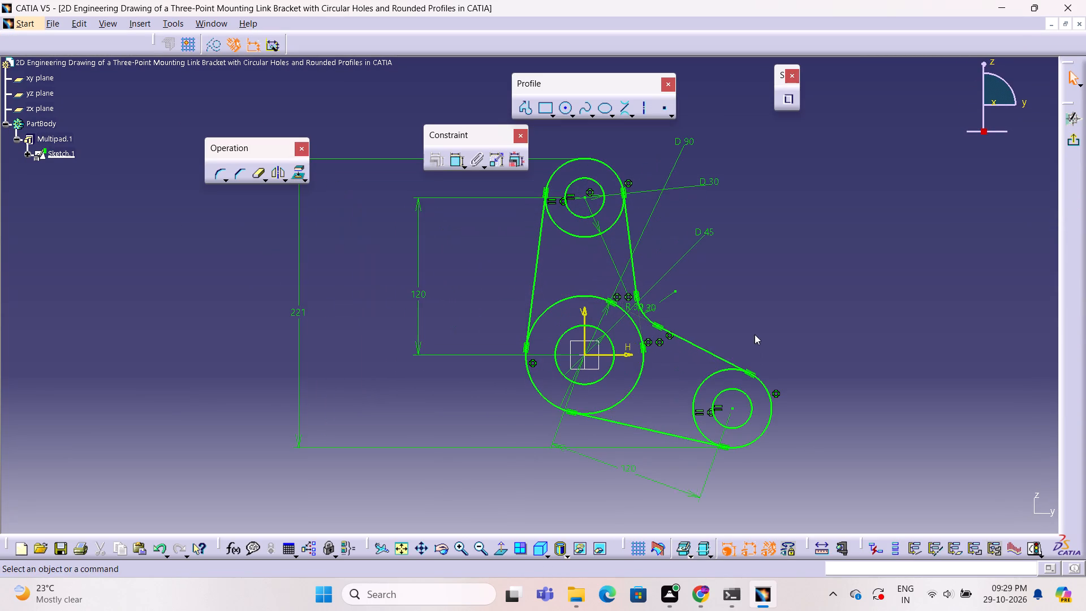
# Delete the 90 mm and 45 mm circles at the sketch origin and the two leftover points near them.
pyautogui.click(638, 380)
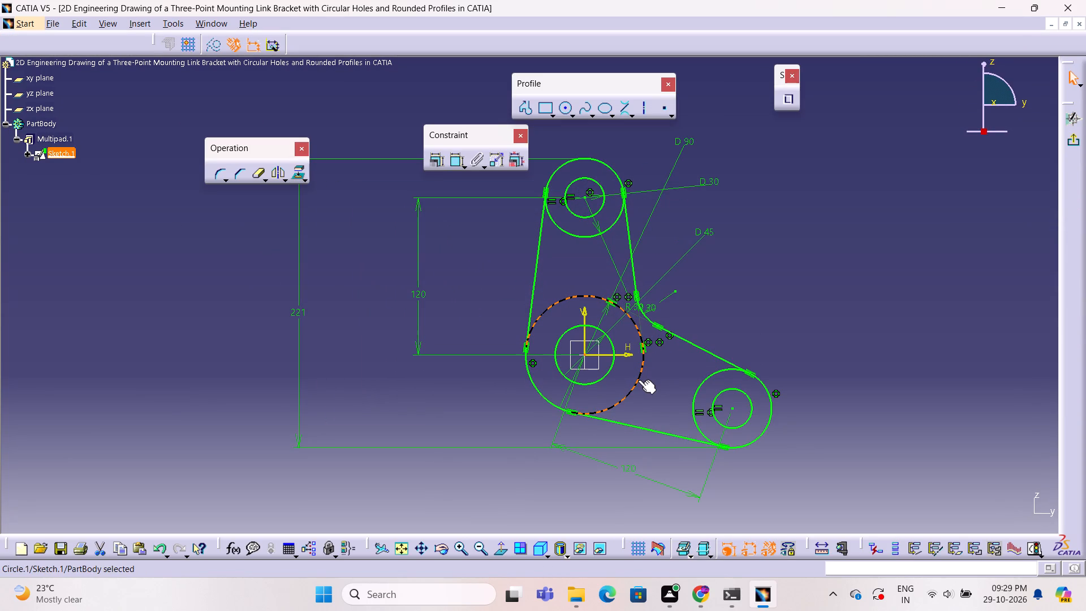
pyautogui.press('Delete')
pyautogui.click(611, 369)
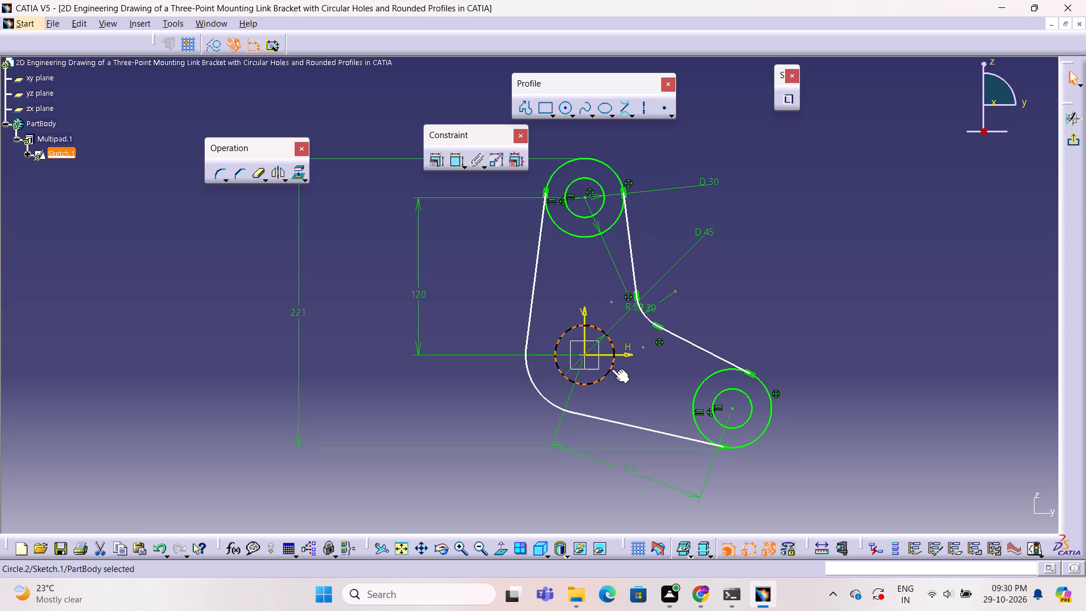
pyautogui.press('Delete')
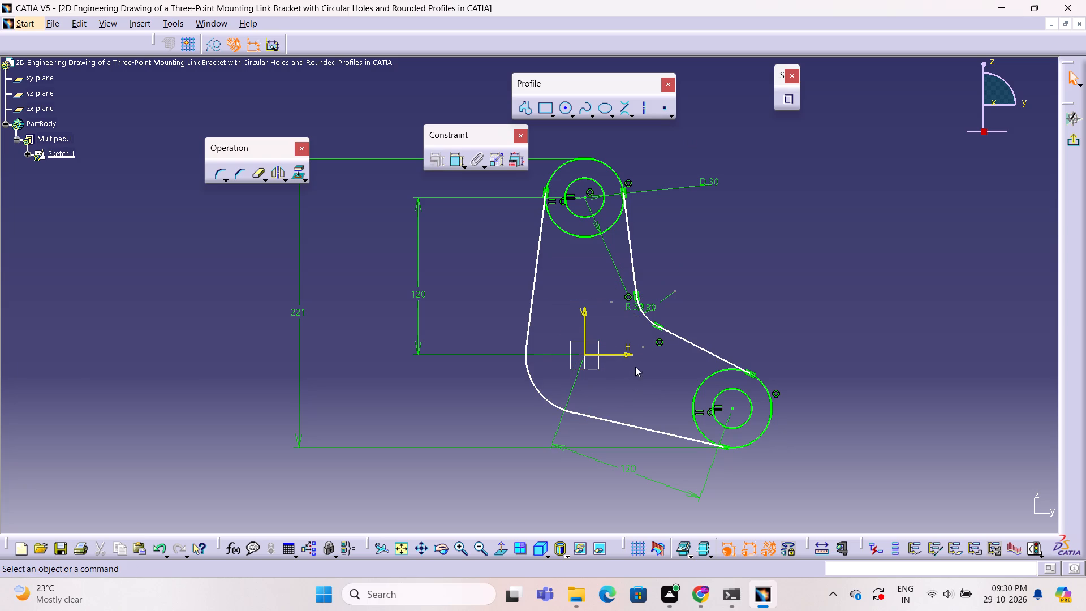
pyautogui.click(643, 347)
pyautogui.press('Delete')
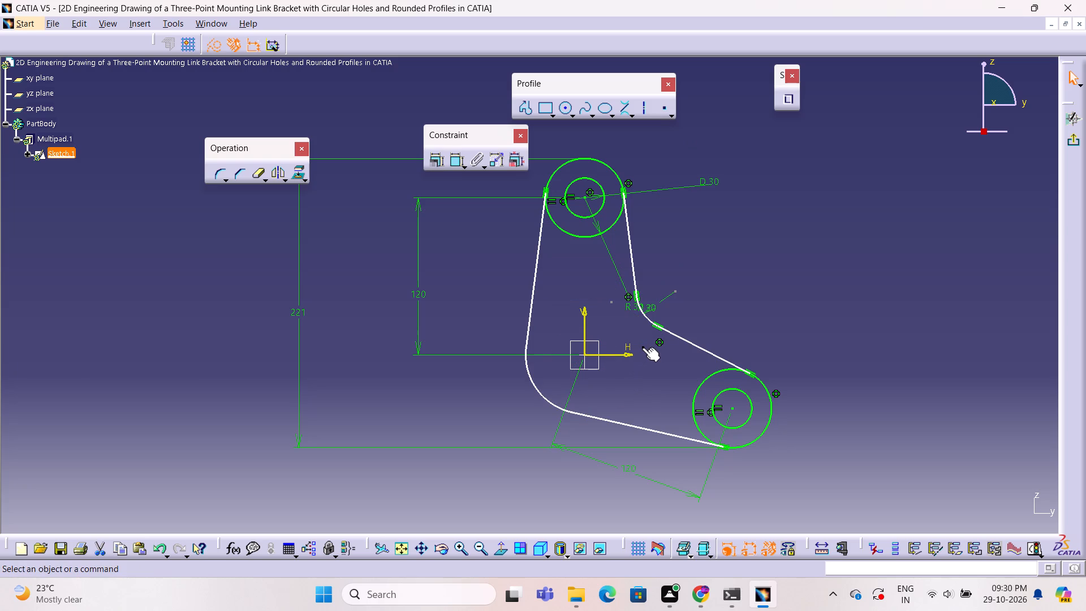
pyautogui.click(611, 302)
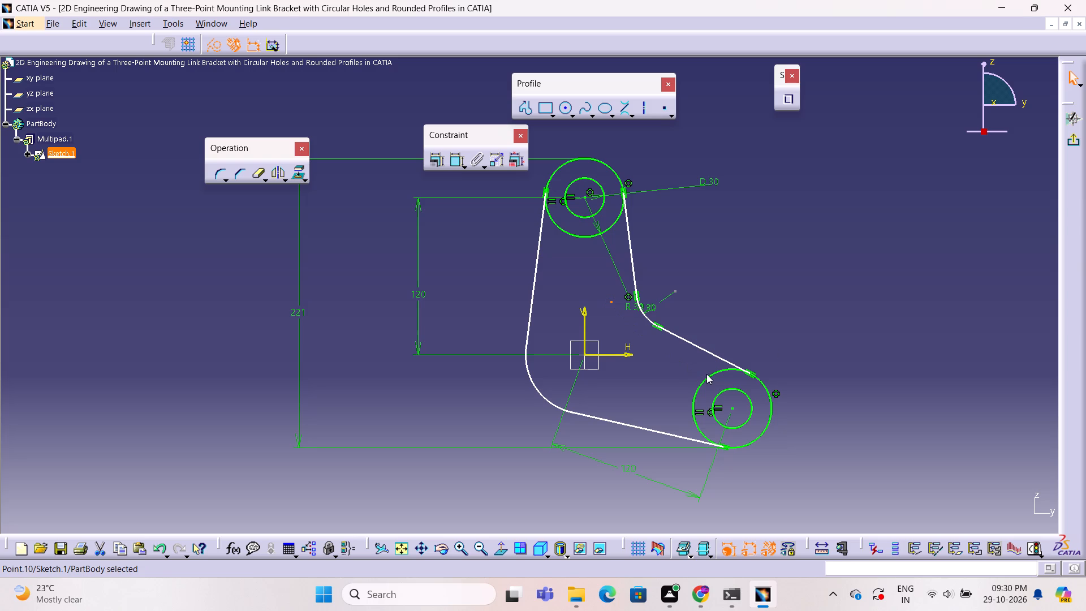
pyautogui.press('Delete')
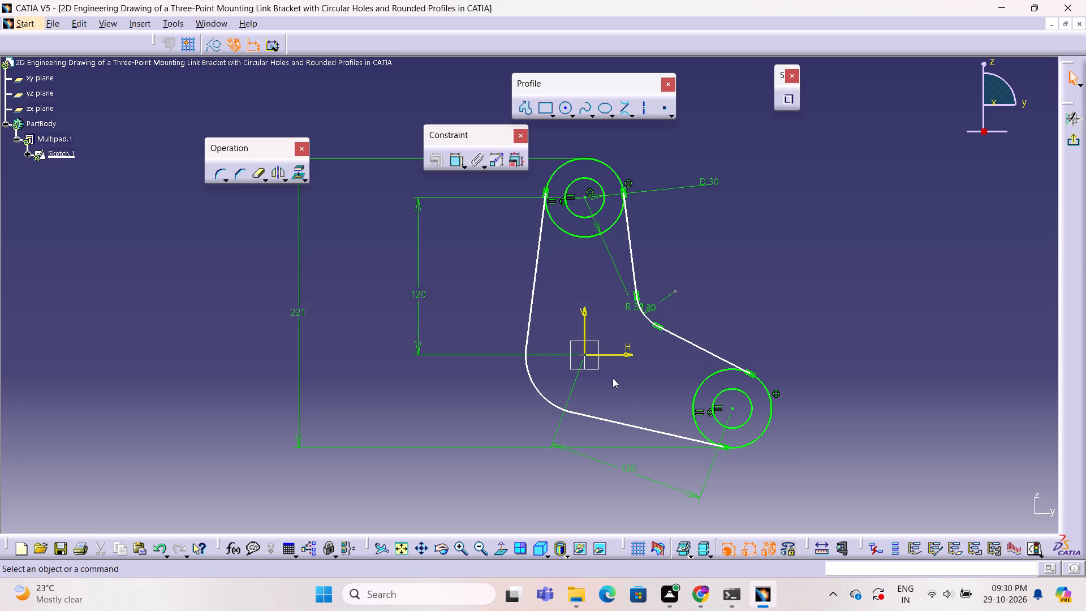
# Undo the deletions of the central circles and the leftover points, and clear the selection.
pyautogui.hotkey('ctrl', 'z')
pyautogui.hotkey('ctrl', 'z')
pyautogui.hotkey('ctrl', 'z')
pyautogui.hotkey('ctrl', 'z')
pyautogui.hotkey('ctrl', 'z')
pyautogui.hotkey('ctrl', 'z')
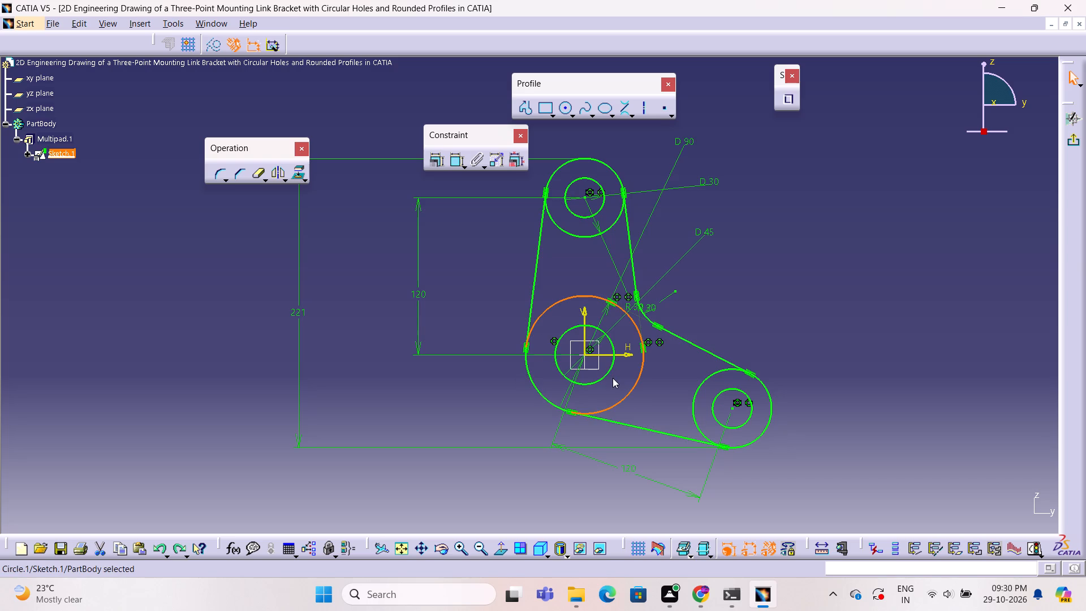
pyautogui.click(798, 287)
# Delete the two coincidence constraints beside the tangent point on the +H side of the 90 mm central circle.
pyautogui.keyDown('ctrl'); pyautogui.moveTo(683, 346); pyautogui.dragTo(701, 292, button='middle'); pyautogui.keyUp('ctrl')
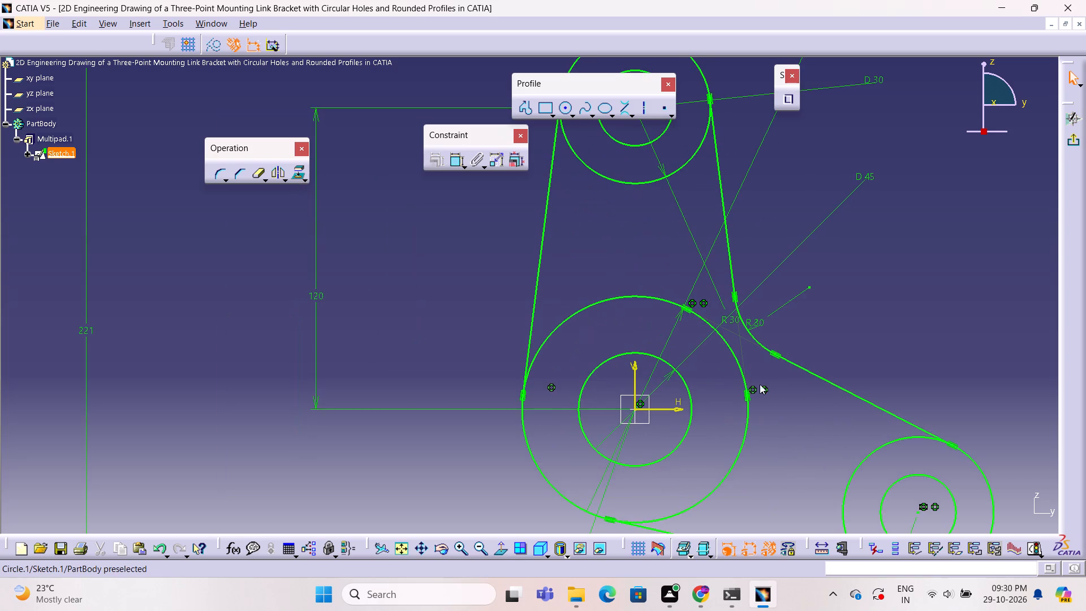
pyautogui.click(764, 392)
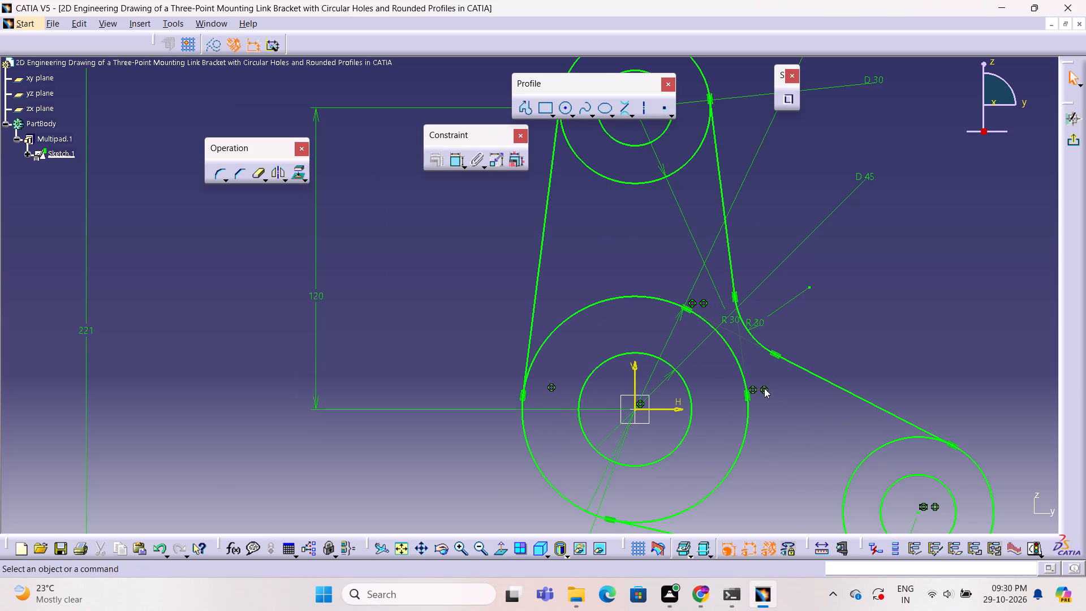
pyautogui.click(765, 388)
pyautogui.doubleClick(765, 390)
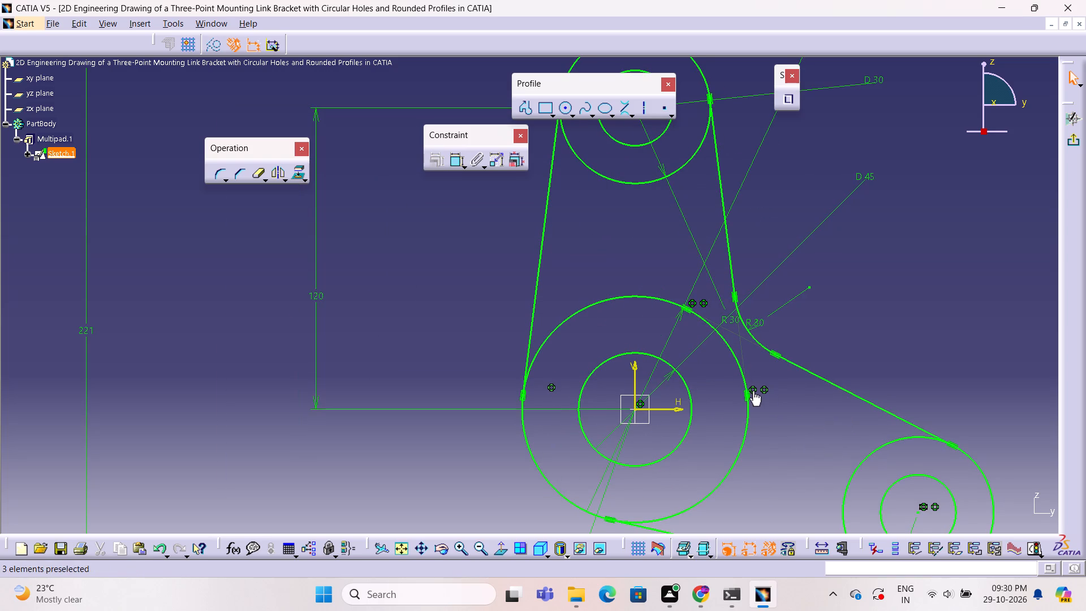
pyautogui.click(753, 389)
pyautogui.press('Delete')
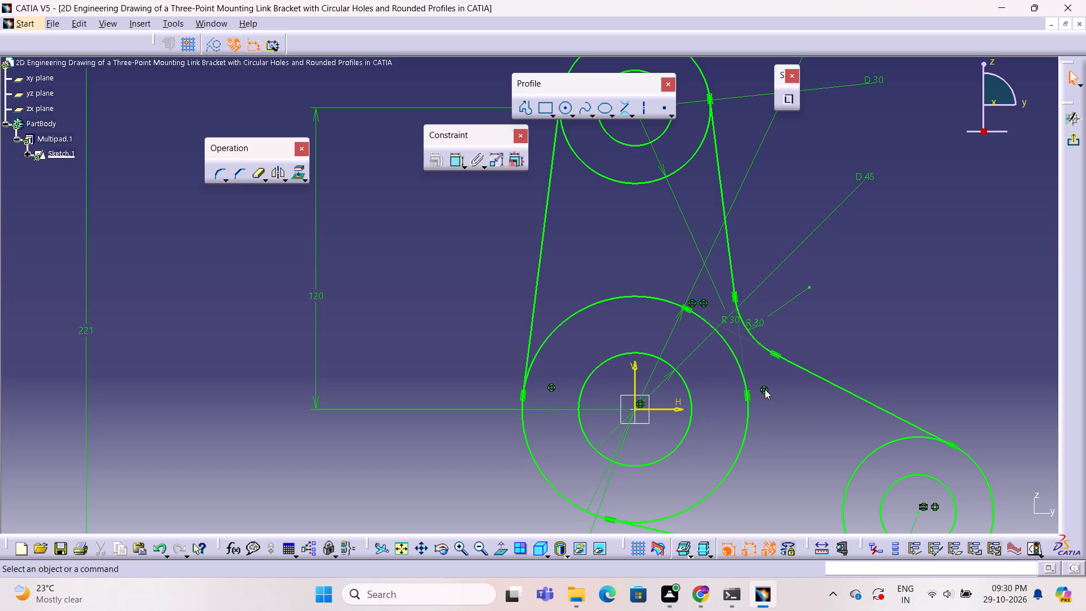
pyautogui.click(765, 389)
pyautogui.click(765, 388)
pyautogui.click(764, 394)
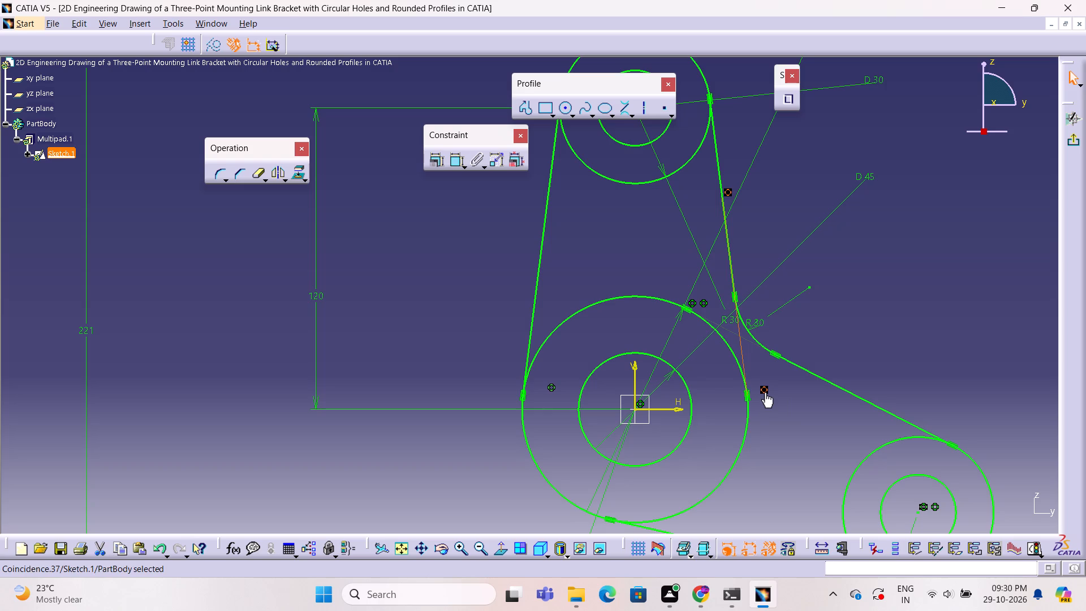
pyautogui.press('Delete')
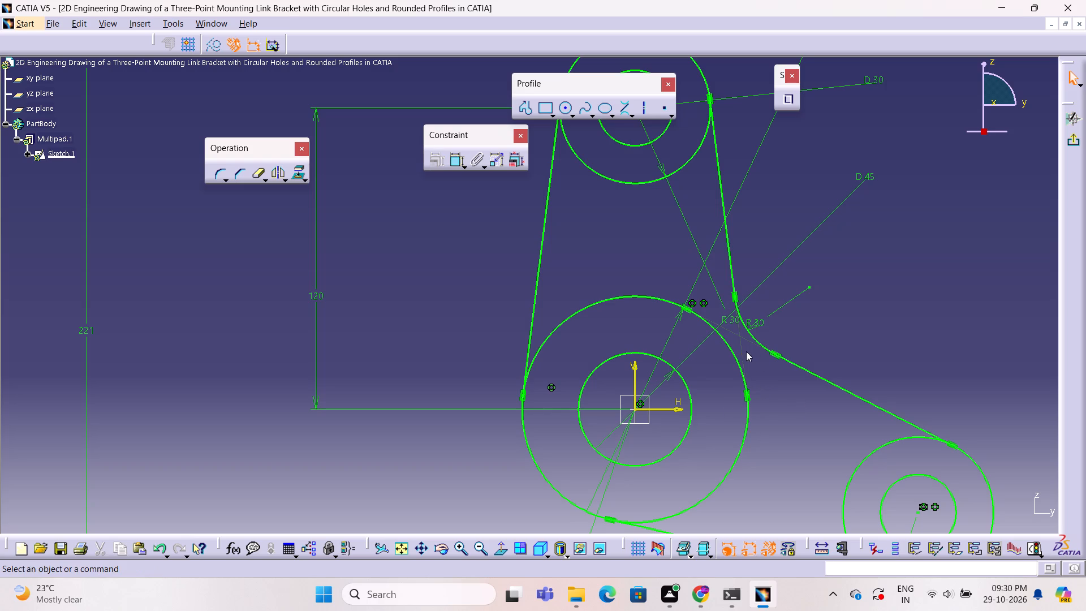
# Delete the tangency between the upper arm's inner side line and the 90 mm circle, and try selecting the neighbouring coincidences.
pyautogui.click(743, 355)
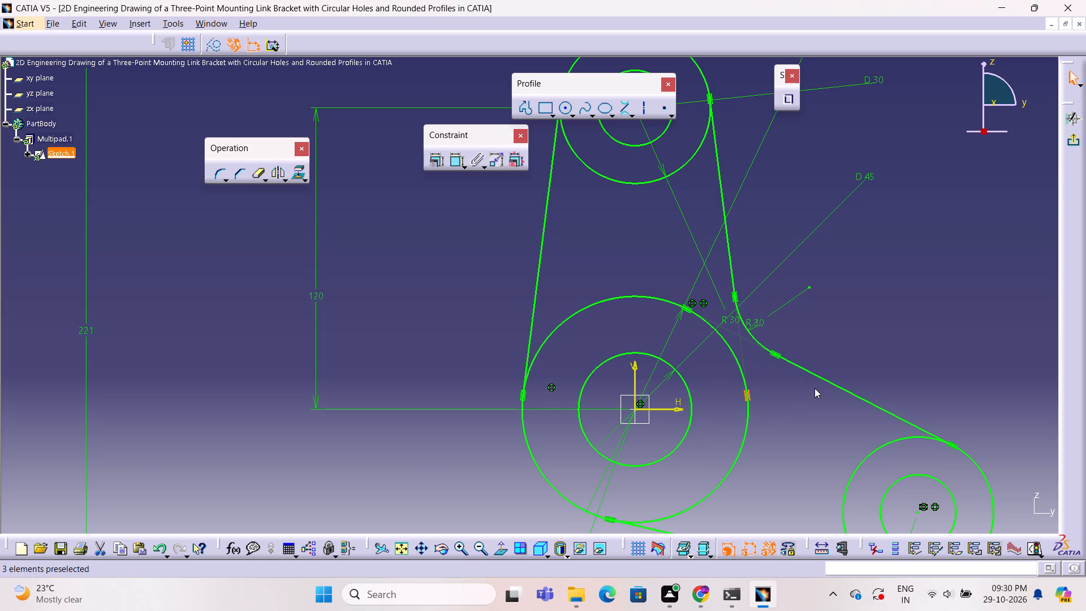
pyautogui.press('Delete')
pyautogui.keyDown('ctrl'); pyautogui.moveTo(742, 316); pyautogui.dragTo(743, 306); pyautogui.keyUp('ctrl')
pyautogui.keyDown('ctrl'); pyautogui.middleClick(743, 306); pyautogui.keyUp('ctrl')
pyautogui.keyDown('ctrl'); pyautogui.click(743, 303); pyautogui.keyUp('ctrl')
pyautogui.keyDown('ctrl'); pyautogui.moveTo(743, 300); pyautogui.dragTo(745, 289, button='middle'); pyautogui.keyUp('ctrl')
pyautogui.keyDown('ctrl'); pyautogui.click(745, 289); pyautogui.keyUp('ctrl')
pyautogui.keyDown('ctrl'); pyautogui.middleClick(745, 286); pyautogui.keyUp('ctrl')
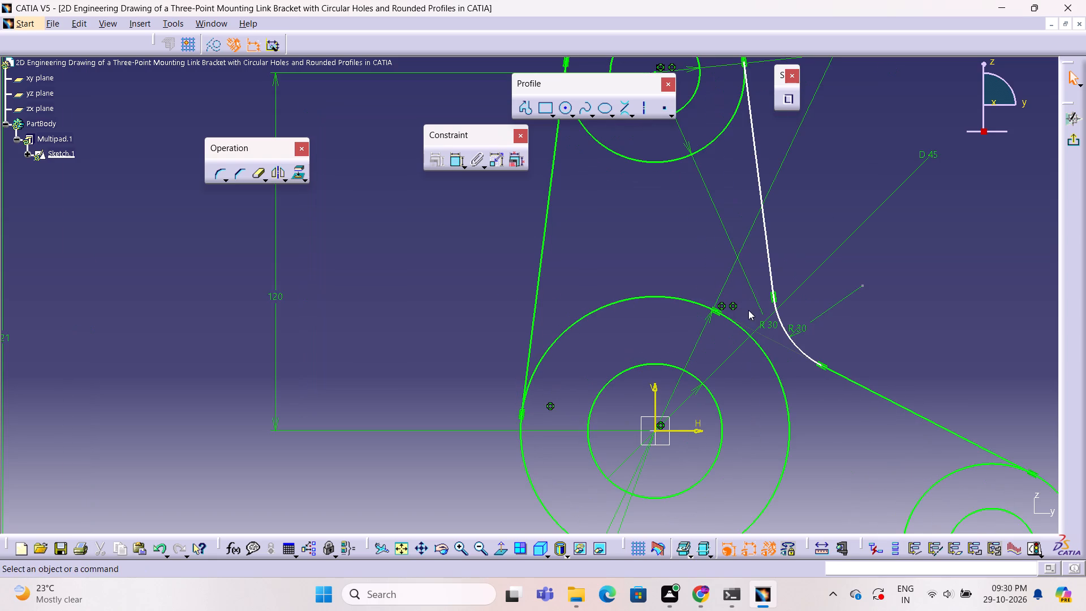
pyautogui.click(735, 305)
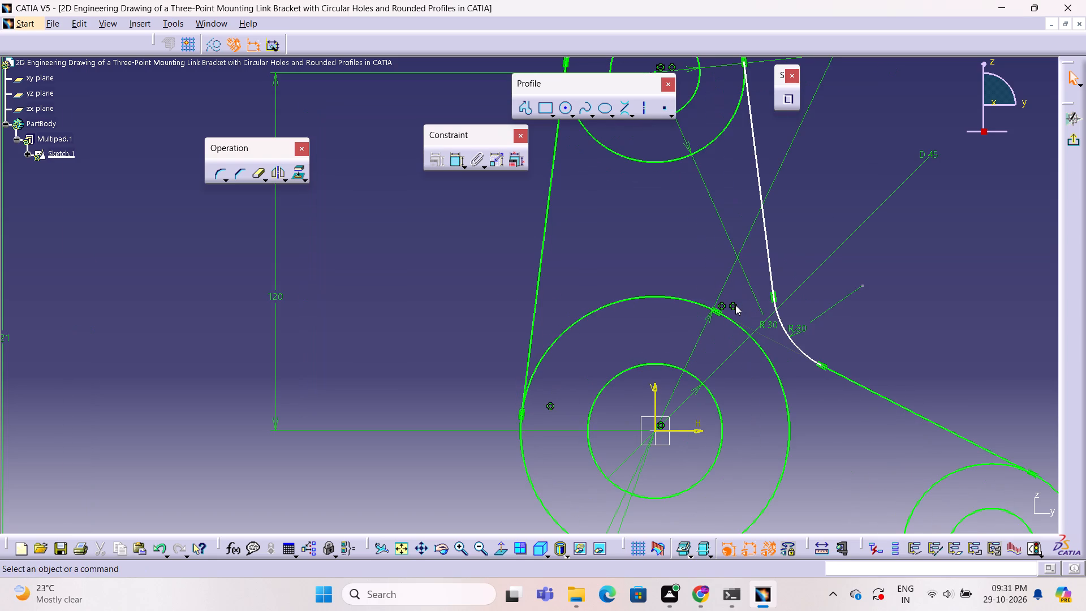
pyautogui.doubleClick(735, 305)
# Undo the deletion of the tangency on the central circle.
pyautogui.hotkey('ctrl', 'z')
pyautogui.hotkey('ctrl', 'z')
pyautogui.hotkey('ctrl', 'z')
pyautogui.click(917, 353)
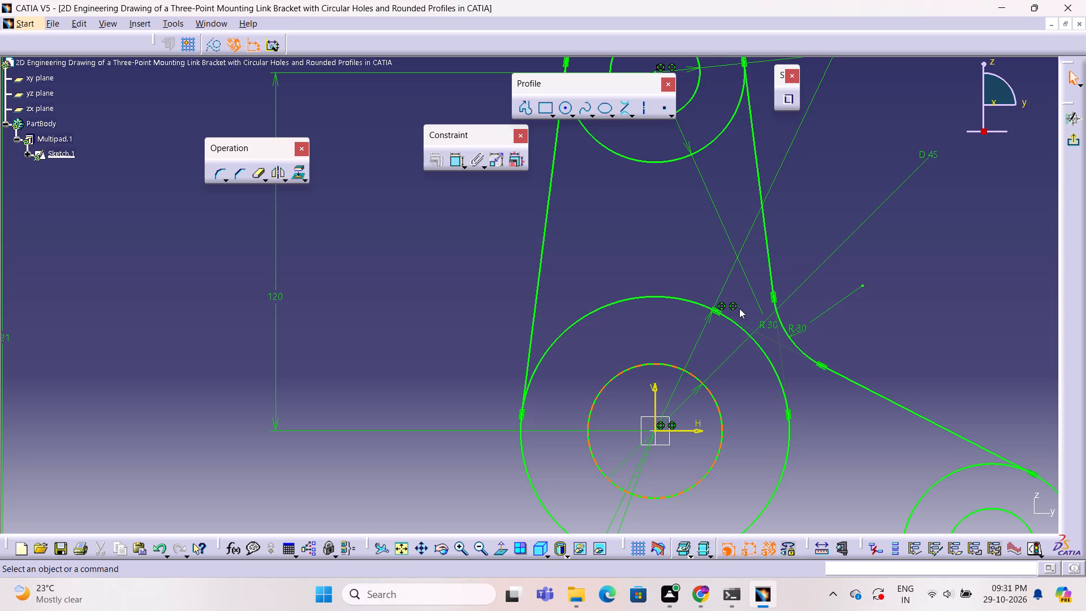
# Delete the coincidence constraint Coincidence.36 near the upper tangent point of the 90 mm central circle.
pyautogui.click(733, 305)
pyautogui.click(735, 307)
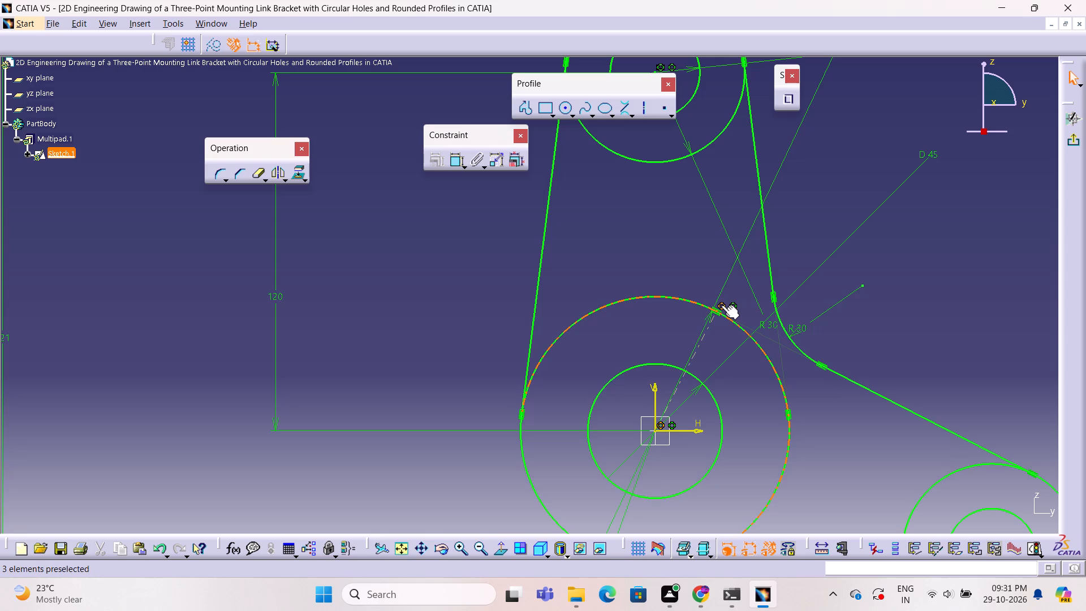
pyautogui.click(721, 305)
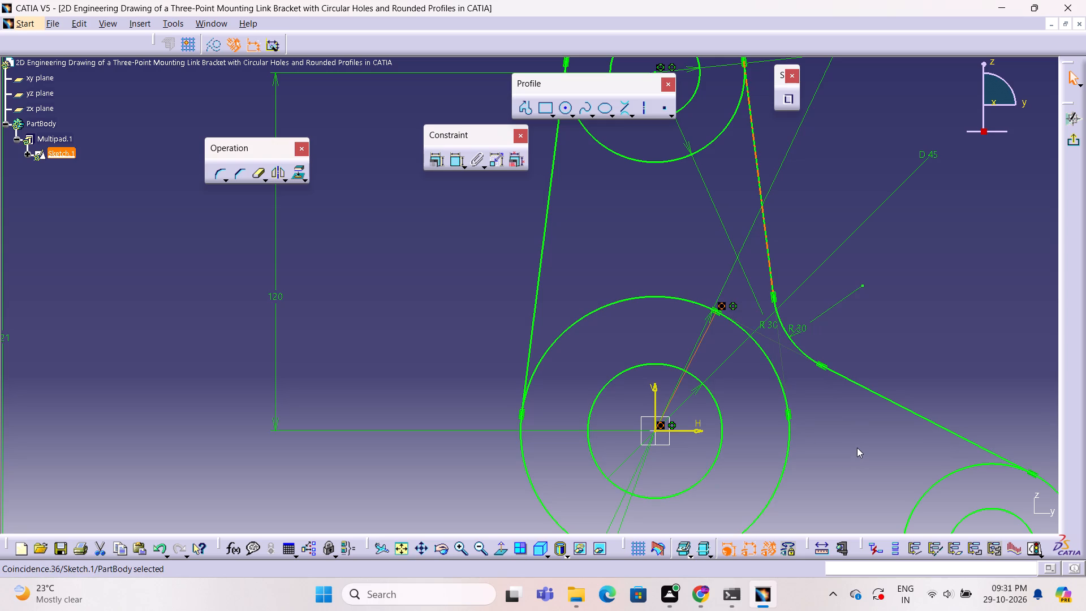
pyautogui.press('Delete')
# Examine the whole bracket sketch from several angles, checking its three circle pairs, tangent lines and constraints.
pyautogui.keyDown('ctrl'); pyautogui.moveTo(850, 312); pyautogui.dragTo(843, 341, button='middle'); pyautogui.keyUp('ctrl')
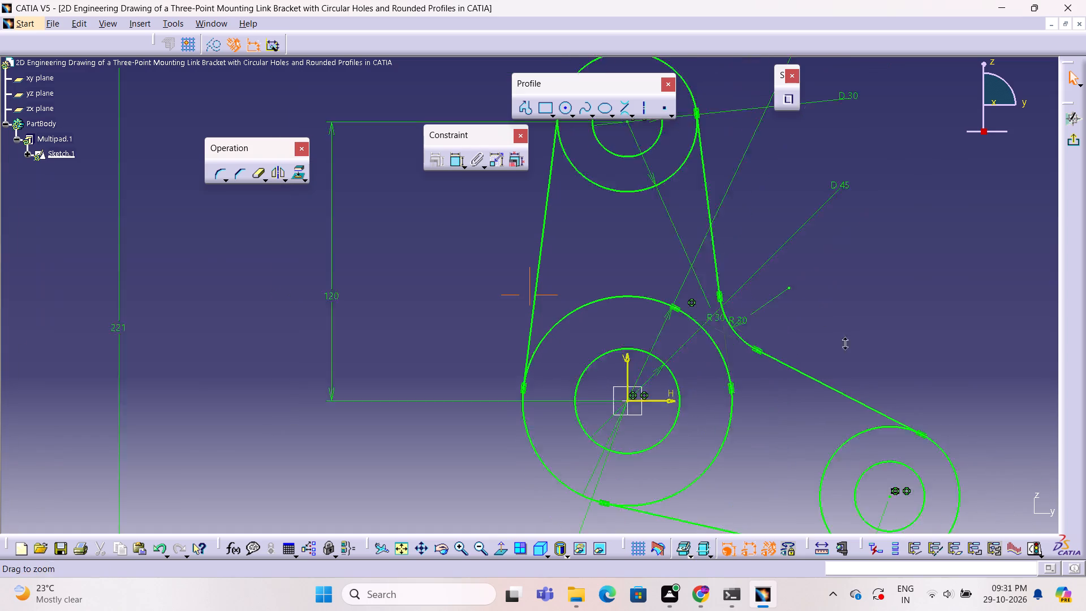
pyautogui.keyDown('ctrl'); pyautogui.moveTo(843, 341); pyautogui.dragTo(839, 358, button='middle'); pyautogui.keyUp('ctrl')
pyautogui.keyDown('ctrl'); pyautogui.middleClick(839, 356); pyautogui.keyUp('ctrl')
pyautogui.keyDown('ctrl'); pyautogui.moveTo(839, 356); pyautogui.dragTo(785, 353, button='right'); pyautogui.keyUp('ctrl')
pyautogui.keyDown('ctrl'); pyautogui.moveTo(839, 356); pyautogui.dragTo(830, 355, button='middle'); pyautogui.keyUp('ctrl')
pyautogui.keyDown('ctrl'); pyautogui.moveTo(812, 353); pyautogui.dragTo(785, 353, button='middle'); pyautogui.keyUp('ctrl')
pyautogui.keyDown('ctrl'); pyautogui.moveTo(817, 324); pyautogui.dragTo(775, 317, button='middle'); pyautogui.keyUp('ctrl')
pyautogui.keyDown('ctrl'); pyautogui.moveTo(817, 324); pyautogui.dragTo(775, 317, button='right'); pyautogui.keyUp('ctrl')
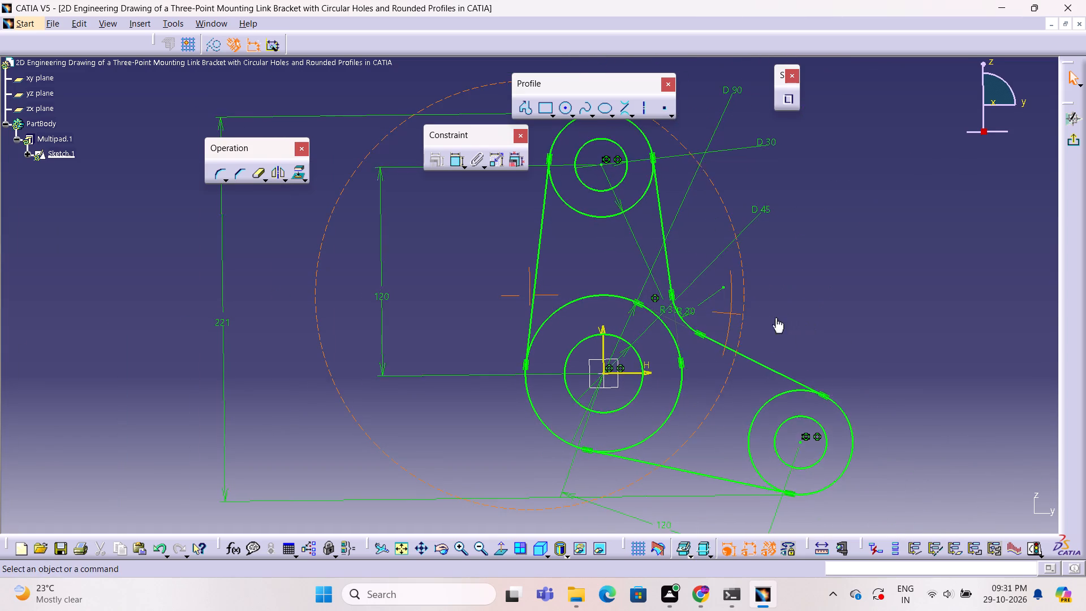
pyautogui.keyDown('ctrl'); pyautogui.moveTo(775, 317); pyautogui.dragTo(699, 317, button='middle'); pyautogui.keyUp('ctrl')
pyautogui.keyDown('ctrl'); pyautogui.moveTo(775, 317); pyautogui.dragTo(692, 301, button='right'); pyautogui.keyUp('ctrl')
pyautogui.keyDown('ctrl'); pyautogui.moveTo(649, 337); pyautogui.dragTo(520, 355, button='middle'); pyautogui.keyUp('ctrl')
pyautogui.keyDown('ctrl'); pyautogui.moveTo(520, 355); pyautogui.dragTo(527, 350, button='middle'); pyautogui.keyUp('ctrl')
pyautogui.moveTo(734, 300); pyautogui.dragTo(729, 299, button='middle')
pyautogui.keyDown('ctrl'); pyautogui.moveTo(734, 300); pyautogui.dragTo(729, 299, button='right'); pyautogui.keyUp('ctrl')
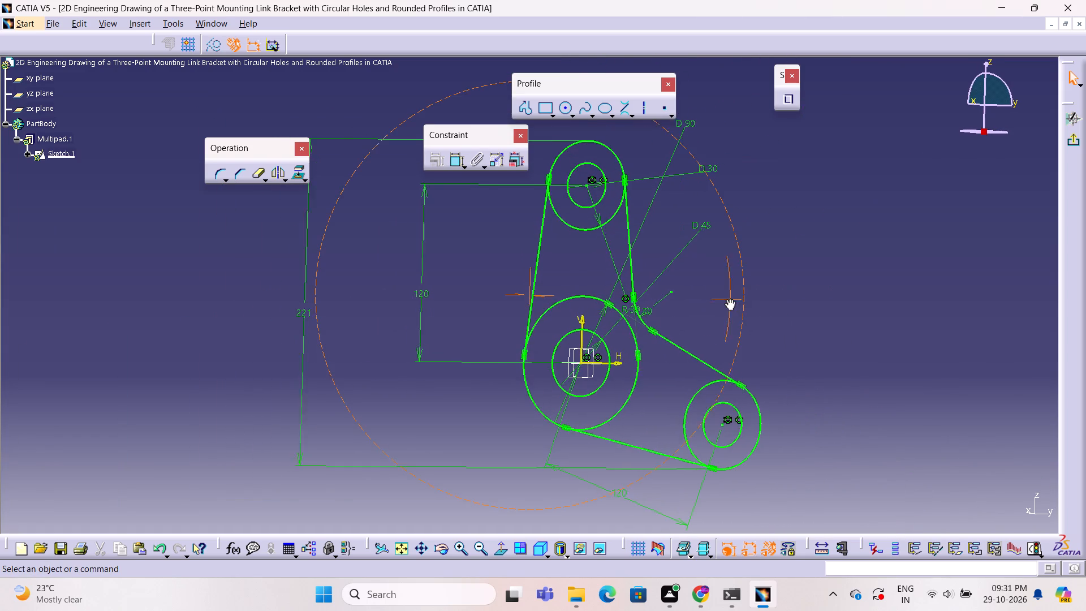
pyautogui.keyDown('ctrl'); pyautogui.moveTo(729, 299); pyautogui.dragTo(661, 309, button='right'); pyautogui.keyUp('ctrl')
pyautogui.moveTo(729, 299); pyautogui.dragTo(661, 309, button='middle')
pyautogui.keyDown('ctrl'); pyautogui.moveTo(661, 309); pyautogui.dragTo(684, 312, button='right'); pyautogui.keyUp('ctrl')
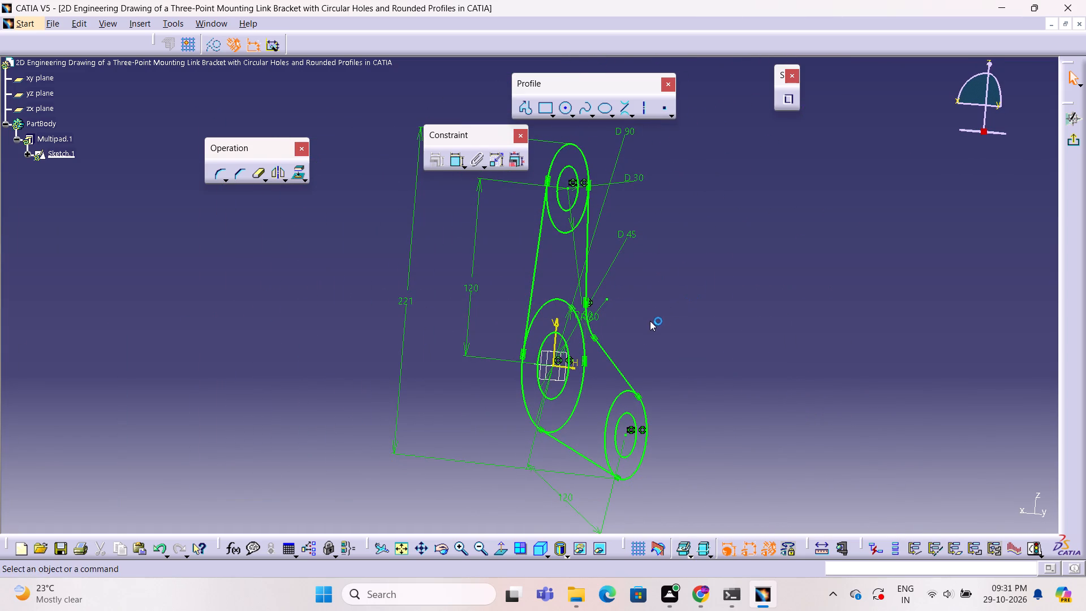
pyautogui.keyDown('ctrl'); pyautogui.moveTo(650, 321); pyautogui.dragTo(726, 317, button='middle'); pyautogui.keyUp('ctrl')
pyautogui.keyDown('ctrl'); pyautogui.moveTo(650, 321); pyautogui.dragTo(726, 317, button='right'); pyautogui.keyUp('ctrl')
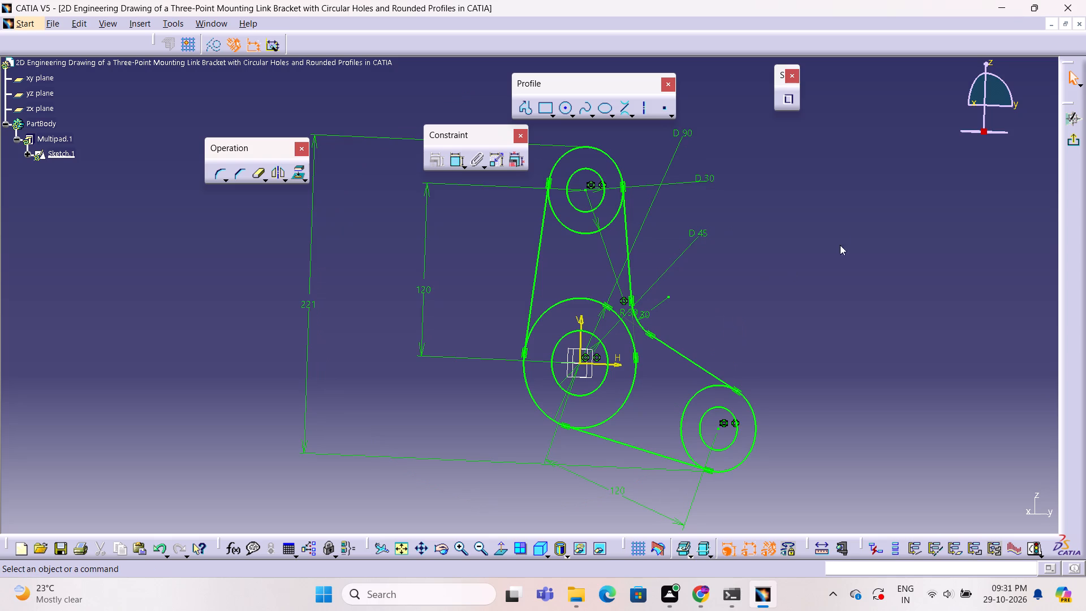
pyautogui.keyDown('ctrl'); pyautogui.moveTo(882, 206); pyautogui.dragTo(877, 233, button='middle'); pyautogui.keyUp('ctrl')
pyautogui.keyDown('ctrl'); pyautogui.moveTo(790, 257); pyautogui.dragTo(798, 255, button='middle'); pyautogui.keyUp('ctrl')
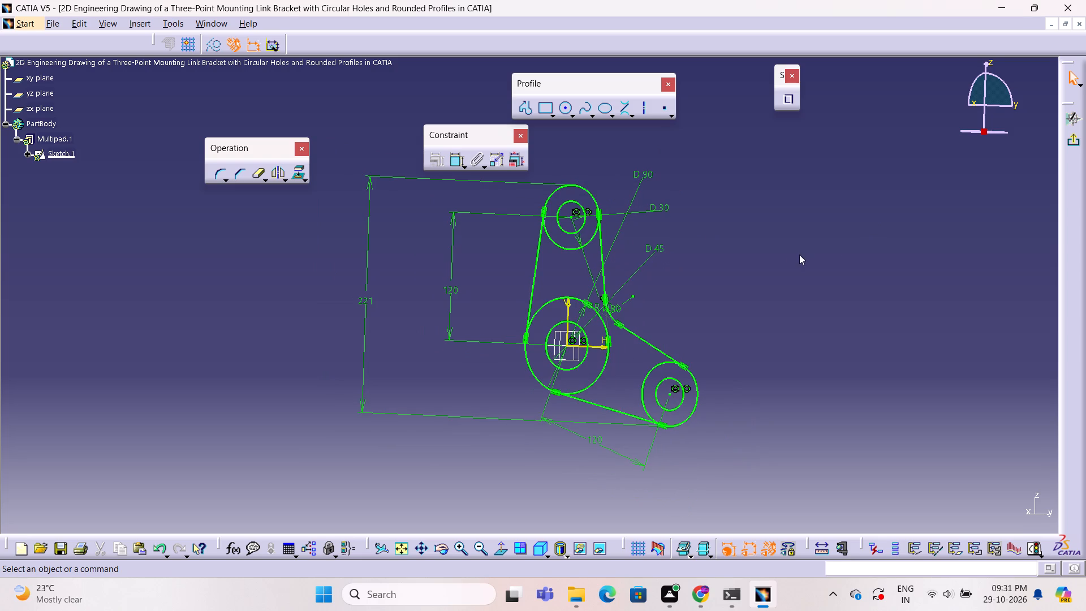
pyautogui.keyDown('ctrl'); pyautogui.moveTo(799, 255); pyautogui.dragTo(748, 249, button='middle'); pyautogui.keyUp('ctrl')
pyautogui.keyDown('ctrl'); pyautogui.moveTo(799, 255); pyautogui.dragTo(748, 249, button='right'); pyautogui.keyUp('ctrl')
pyautogui.keyDown('ctrl'); pyautogui.click(747, 247); pyautogui.keyUp('ctrl')
pyautogui.keyDown('ctrl'); pyautogui.middleClick(747, 247); pyautogui.keyUp('ctrl')
pyautogui.keyDown('ctrl'); pyautogui.doubleClick(747, 247); pyautogui.keyUp('ctrl')
pyautogui.keyDown('ctrl'); pyautogui.moveTo(747, 247); pyautogui.dragTo(717, 247, button='right'); pyautogui.keyUp('ctrl')
pyautogui.keyDown('ctrl'); pyautogui.rightClick(717, 247); pyautogui.keyUp('ctrl')
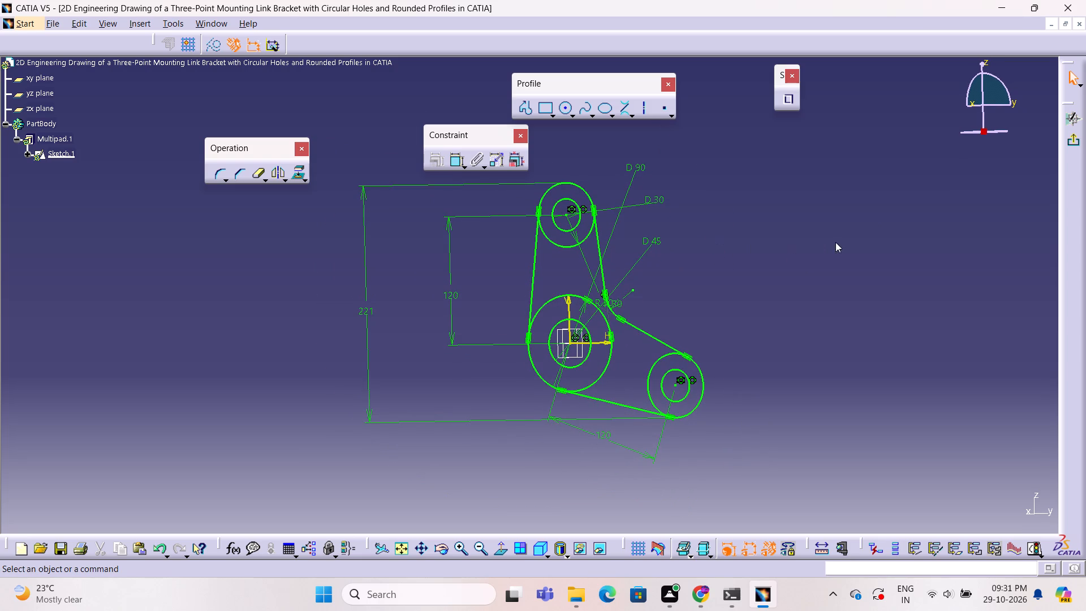
# Inspect the bracket sketch from tilted and reversed angles, checking its circles, tangent lines, R 30 fillet and constraint symbols.
pyautogui.moveTo(836, 242); pyautogui.dragTo(753, 239, button='middle')
pyautogui.keyDown('ctrl'); pyautogui.moveTo(836, 242); pyautogui.dragTo(753, 239, button='right'); pyautogui.keyUp('ctrl')
pyautogui.keyDown('ctrl'); pyautogui.moveTo(821, 223); pyautogui.dragTo(771, 227, button='middle'); pyautogui.keyUp('ctrl')
pyautogui.keyDown('ctrl'); pyautogui.moveTo(821, 223); pyautogui.dragTo(757, 229, button='right'); pyautogui.keyUp('ctrl')
pyautogui.keyDown('ctrl'); pyautogui.moveTo(769, 227); pyautogui.dragTo(757, 229, button='middle'); pyautogui.keyUp('ctrl')
pyautogui.keyDown('ctrl'); pyautogui.middleClick(757, 229); pyautogui.keyUp('ctrl')
pyautogui.keyDown('ctrl'); pyautogui.moveTo(757, 229); pyautogui.dragTo(757, 229, button='middle'); pyautogui.keyUp('ctrl')
pyautogui.keyDown('ctrl'); pyautogui.rightClick(757, 229); pyautogui.keyUp('ctrl')
pyautogui.moveTo(794, 226); pyautogui.dragTo(652, 249, button='middle')
pyautogui.moveTo(794, 226); pyautogui.dragTo(652, 249, button='right')
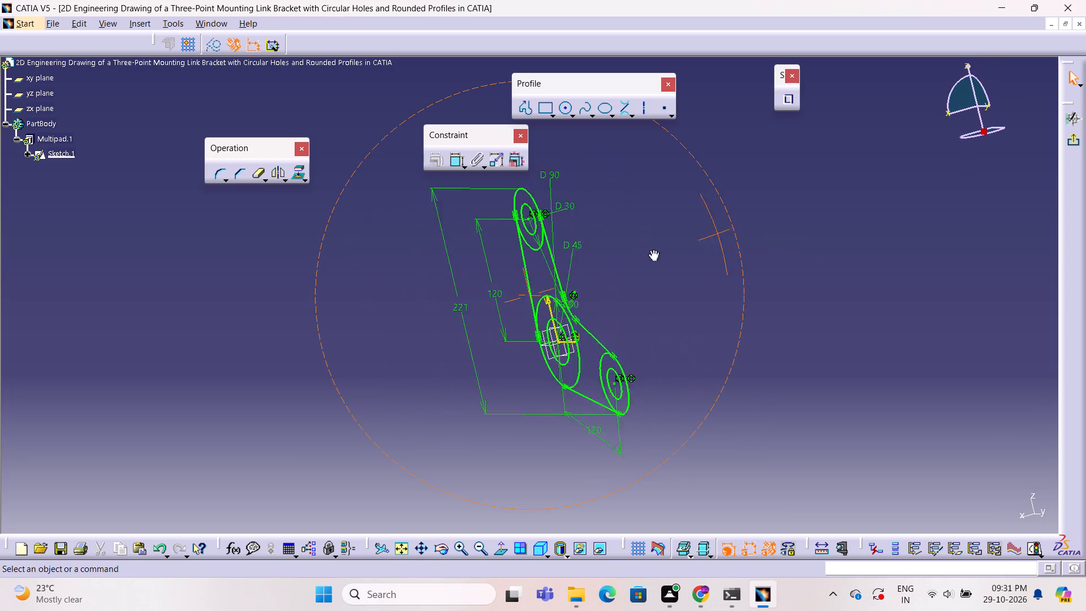
pyautogui.moveTo(652, 249); pyautogui.dragTo(588, 254, button='middle')
pyautogui.moveTo(652, 249); pyautogui.dragTo(646, 240, button='right')
pyautogui.keyDown('ctrl'); pyautogui.moveTo(597, 257); pyautogui.dragTo(646, 240, button='middle'); pyautogui.keyUp('ctrl')
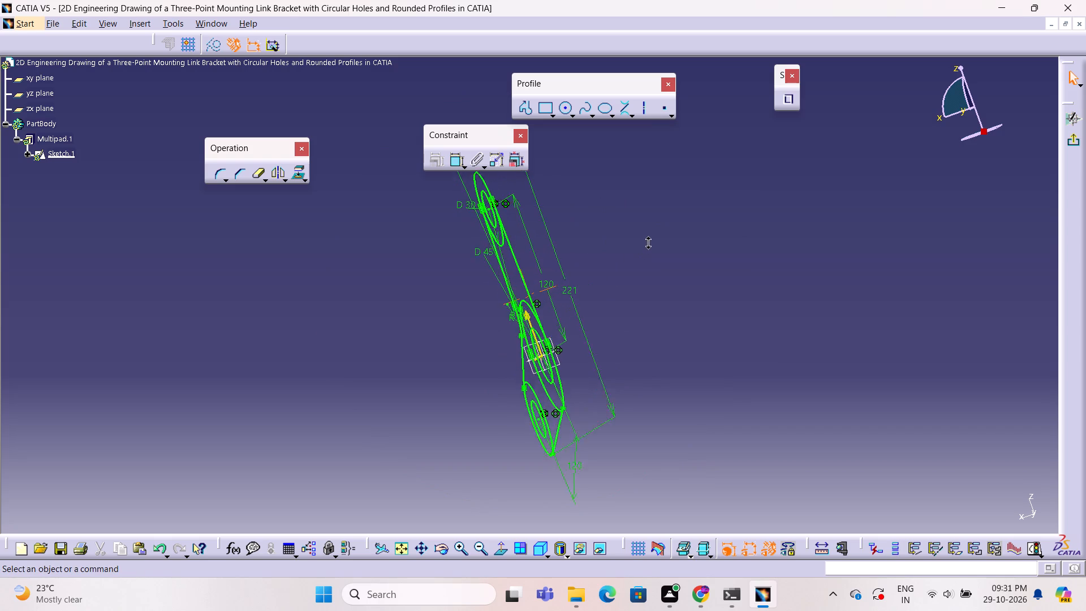
pyautogui.keyDown('ctrl'); pyautogui.moveTo(646, 240); pyautogui.dragTo(679, 194, button='middle'); pyautogui.keyUp('ctrl')
pyautogui.moveTo(646, 240); pyautogui.dragTo(662, 251, button='right')
pyautogui.keyDown('ctrl'); pyautogui.moveTo(679, 196); pyautogui.dragTo(676, 205, button='middle'); pyautogui.keyUp('ctrl')
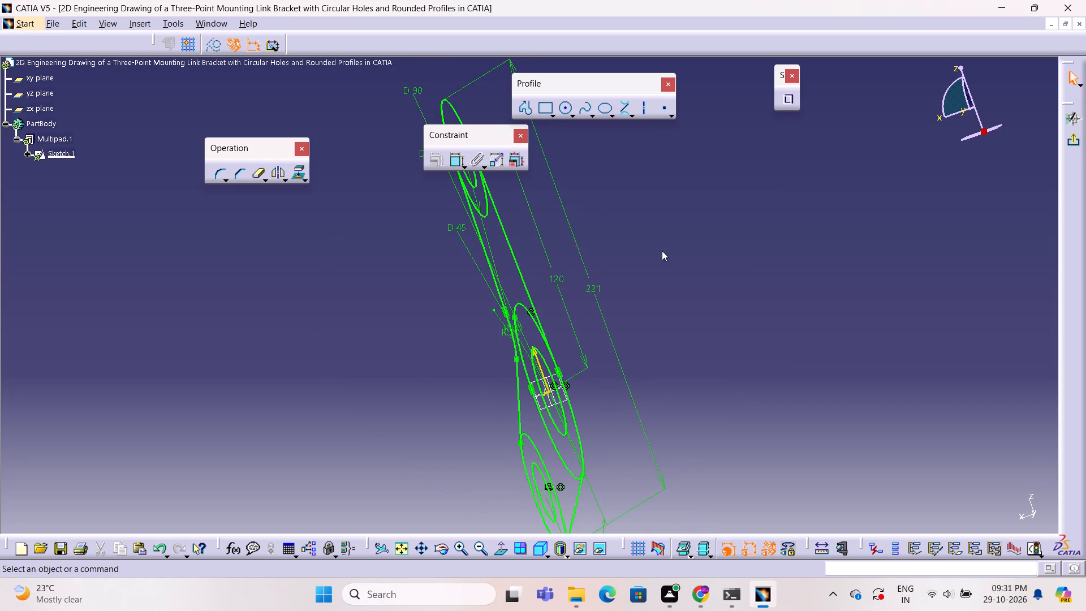
pyautogui.moveTo(662, 251); pyautogui.dragTo(660, 255, button='right')
pyautogui.keyDown('ctrl'); pyautogui.middleClick(660, 255); pyautogui.keyUp('ctrl')
pyautogui.moveTo(329, 317); pyautogui.dragTo(558, 266, button='middle')
pyautogui.keyDown('ctrl'); pyautogui.moveTo(329, 317); pyautogui.dragTo(558, 266, button='right'); pyautogui.keyUp('ctrl')
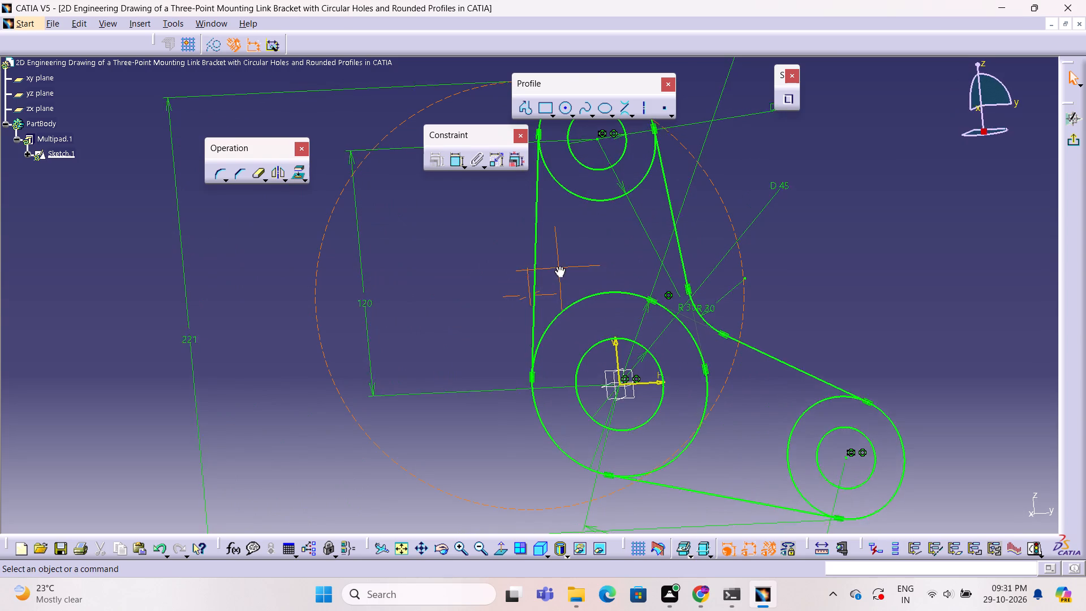
pyautogui.moveTo(558, 266); pyautogui.dragTo(472, 295, button='middle')
pyautogui.keyDown('ctrl'); pyautogui.moveTo(558, 266); pyautogui.dragTo(472, 295, button='right'); pyautogui.keyUp('ctrl')
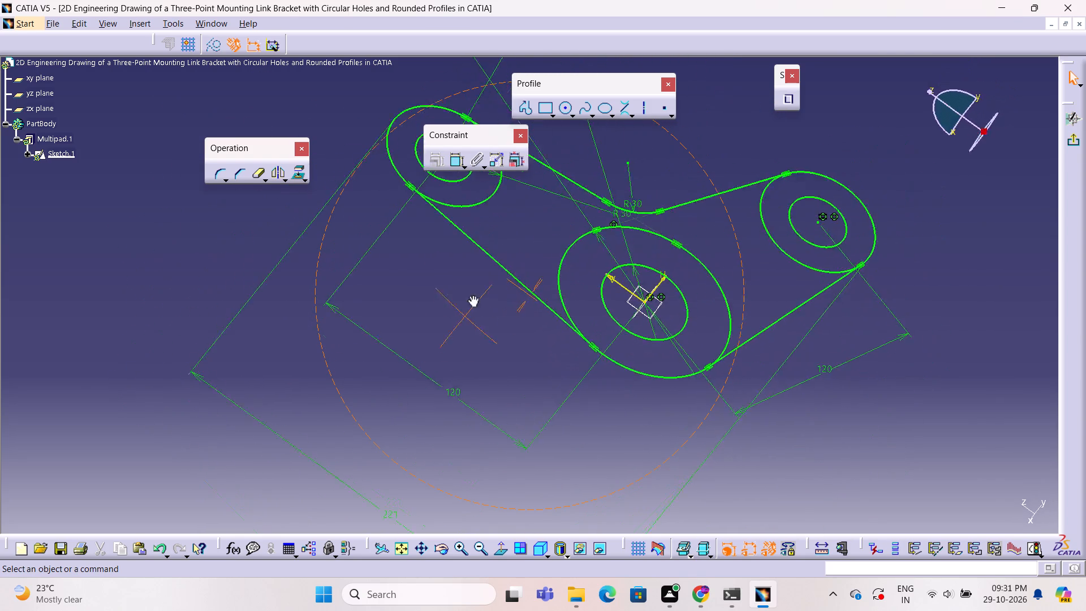
pyautogui.moveTo(472, 295); pyautogui.dragTo(678, 290, button='middle')
pyautogui.keyDown('ctrl'); pyautogui.moveTo(472, 295); pyautogui.dragTo(678, 290, button='right'); pyautogui.keyUp('ctrl')
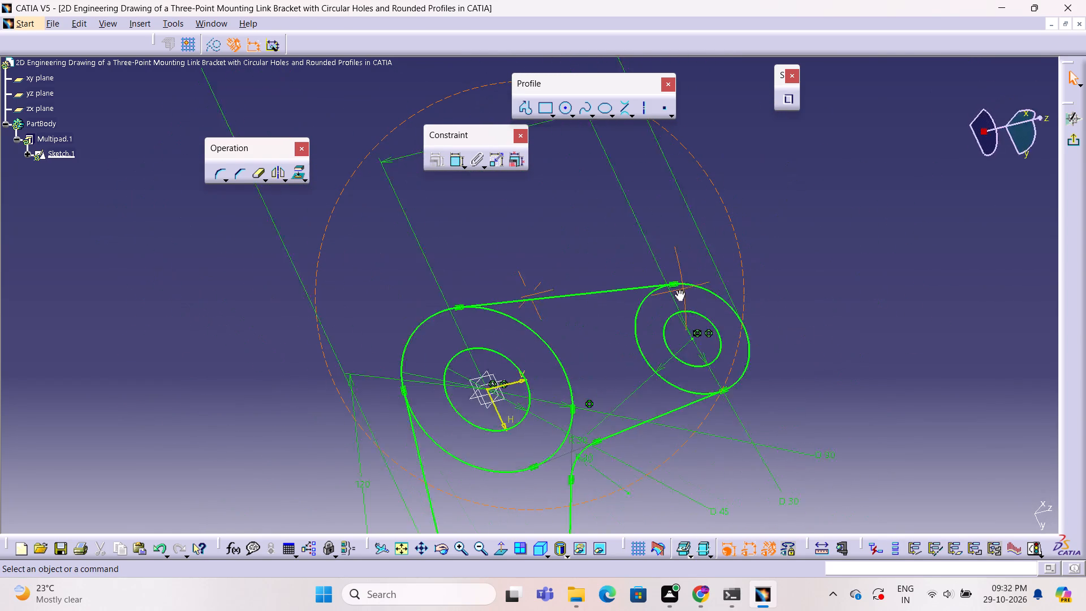
pyautogui.moveTo(678, 290); pyautogui.dragTo(719, 170, button='middle')
pyautogui.keyDown('ctrl'); pyautogui.moveTo(678, 290); pyautogui.dragTo(719, 170, button='right'); pyautogui.keyUp('ctrl')
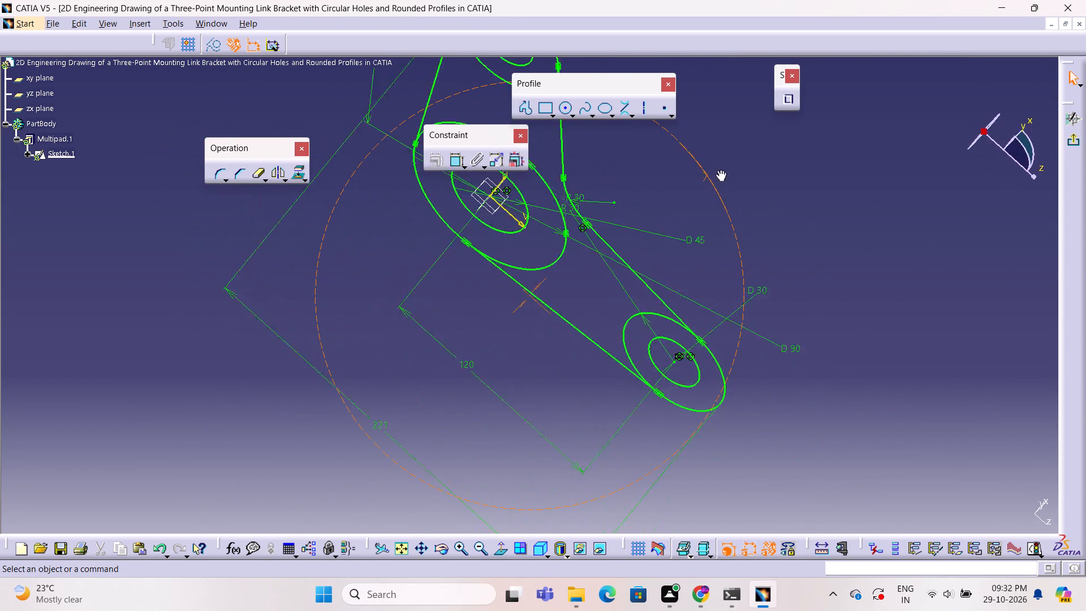
pyautogui.moveTo(719, 170); pyautogui.dragTo(606, 380, button='middle')
pyautogui.keyDown('ctrl'); pyautogui.moveTo(719, 170); pyautogui.dragTo(606, 380, button='right'); pyautogui.keyUp('ctrl')
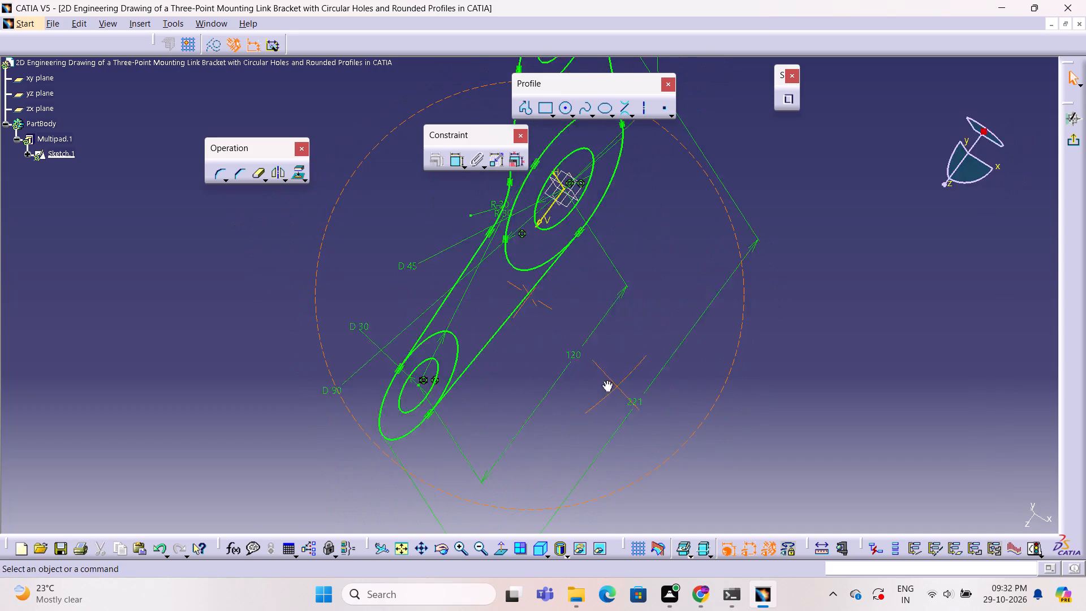
pyautogui.moveTo(606, 380); pyautogui.dragTo(721, 428, button='middle')
pyautogui.keyDown('ctrl'); pyautogui.moveTo(606, 380); pyautogui.dragTo(721, 428, button='right'); pyautogui.keyUp('ctrl')
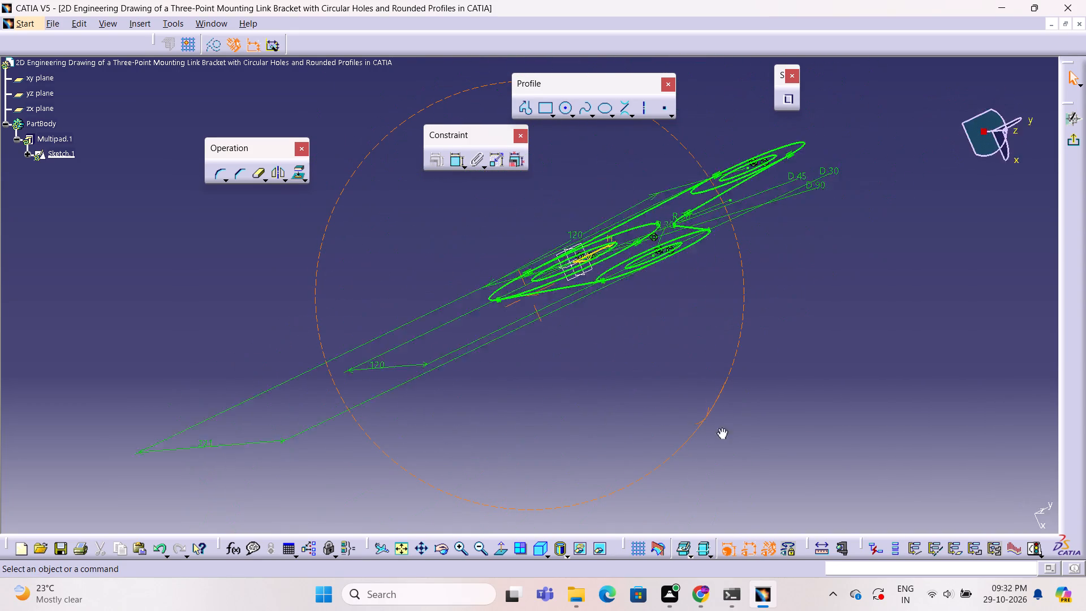
pyautogui.moveTo(721, 428); pyautogui.dragTo(759, 327, button='middle')
pyautogui.keyDown('ctrl'); pyautogui.moveTo(721, 428); pyautogui.dragTo(759, 327, button='right'); pyautogui.keyUp('ctrl')
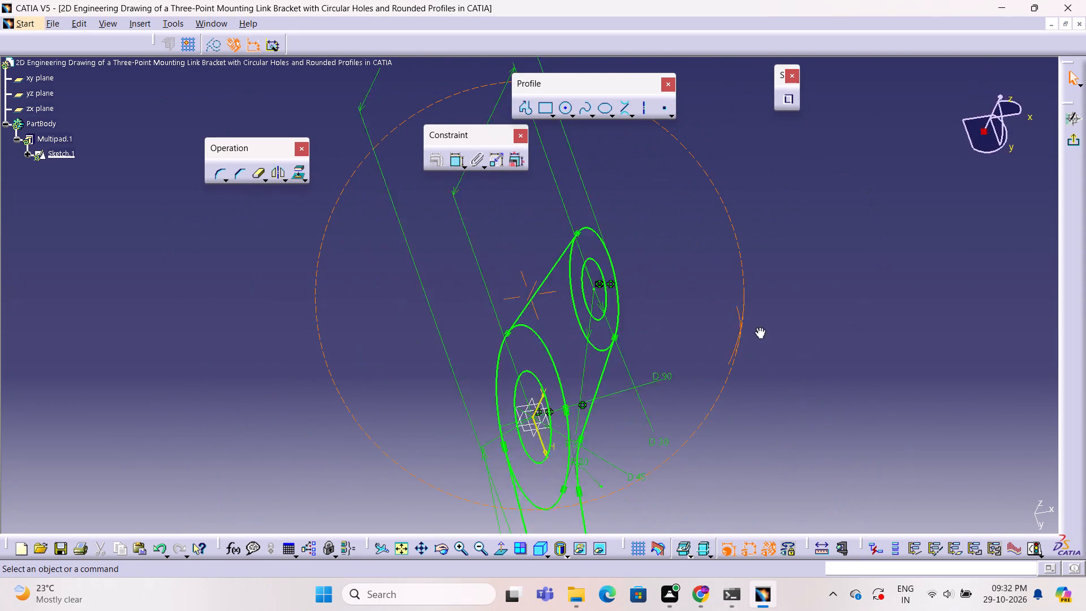
pyautogui.moveTo(759, 327); pyautogui.dragTo(691, 172, button='middle')
pyautogui.keyDown('ctrl'); pyautogui.moveTo(759, 327); pyautogui.dragTo(691, 172, button='right'); pyautogui.keyUp('ctrl')
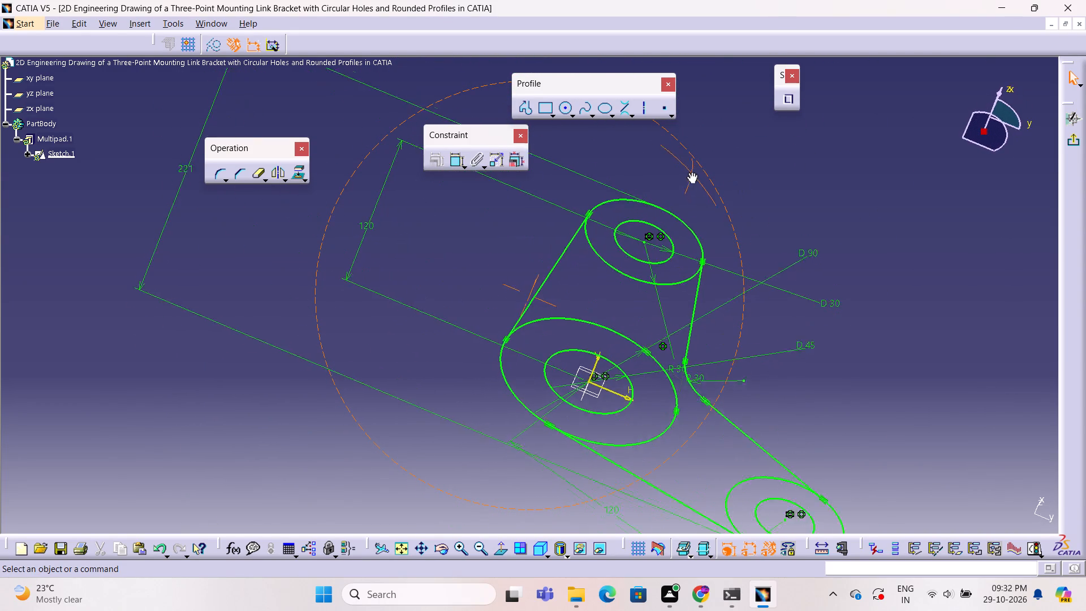
pyautogui.moveTo(691, 172); pyautogui.dragTo(675, 162, button='middle')
pyautogui.keyDown('ctrl'); pyautogui.moveTo(691, 172); pyautogui.dragTo(675, 162, button='right'); pyautogui.keyUp('ctrl')
pyautogui.moveTo(926, 268); pyautogui.dragTo(903, 255, button='middle')
pyautogui.moveTo(870, 235); pyautogui.dragTo(796, 190, button='middle')
pyautogui.click(796, 190)
pyautogui.middleClick(796, 190)
pyautogui.keyDown('ctrl'); pyautogui.click(794, 268); pyautogui.keyUp('ctrl')
pyautogui.keyDown('ctrl'); pyautogui.moveTo(794, 273); pyautogui.dragTo(792, 287, button='middle'); pyautogui.keyUp('ctrl')
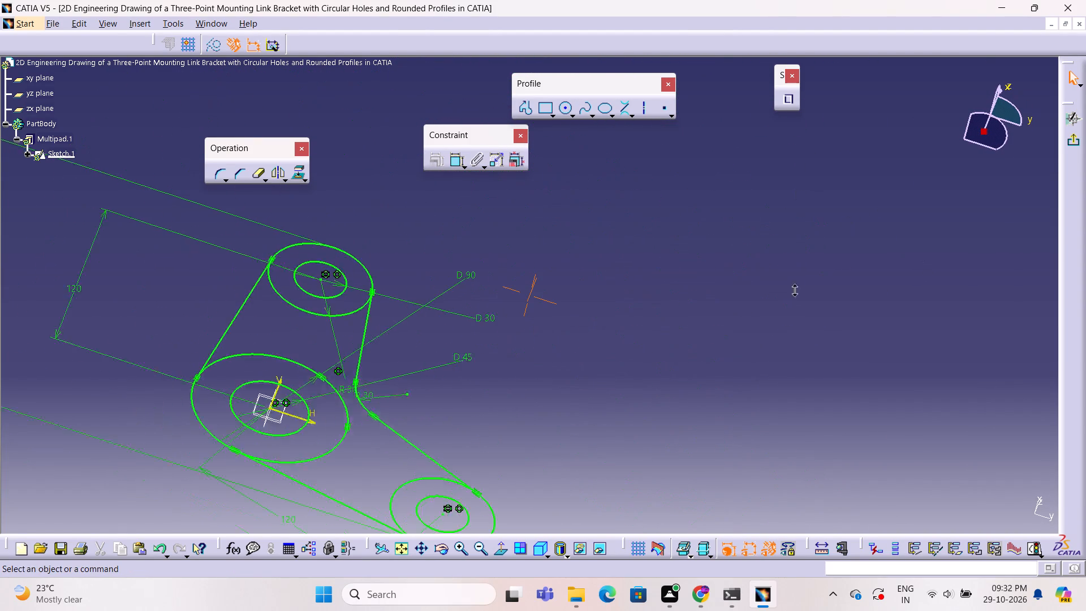
pyautogui.keyDown('ctrl'); pyautogui.moveTo(792, 287); pyautogui.dragTo(782, 329, button='middle'); pyautogui.keyUp('ctrl')
pyautogui.moveTo(522, 390); pyautogui.dragTo(634, 316, button='middle')
pyautogui.keyDown('ctrl'); pyautogui.moveTo(635, 315); pyautogui.dragTo(648, 248, button='middle'); pyautogui.keyUp('ctrl')
pyautogui.keyDown('ctrl'); pyautogui.middleClick(648, 248); pyautogui.keyUp('ctrl')
pyautogui.keyDown('ctrl'); pyautogui.middleClick(713, 257); pyautogui.keyUp('ctrl')
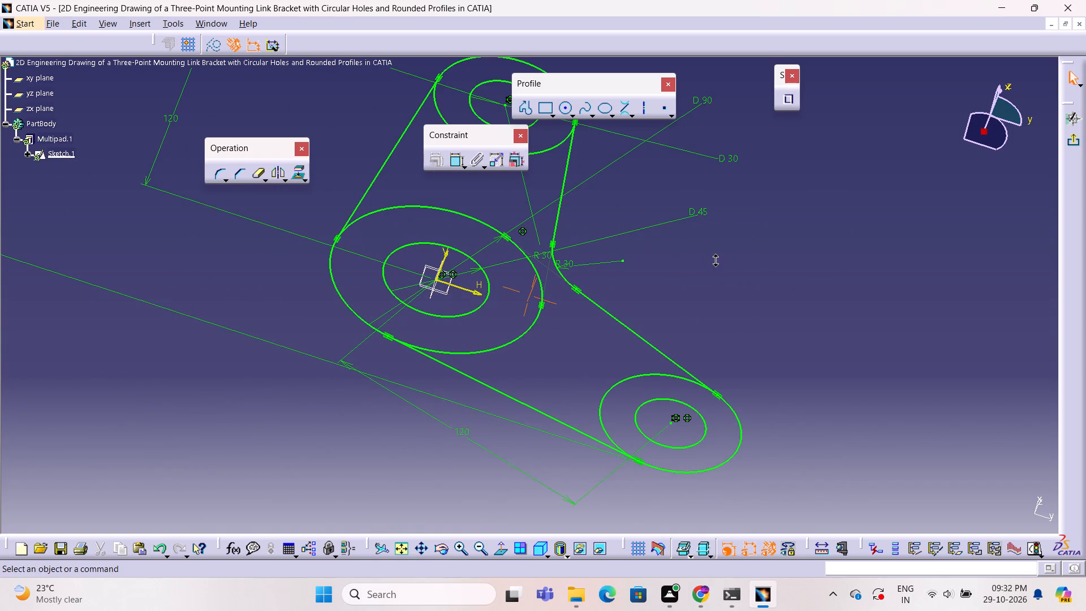
pyautogui.keyDown('ctrl'); pyautogui.moveTo(713, 257); pyautogui.dragTo(689, 256, button='right'); pyautogui.keyUp('ctrl')
pyautogui.keyDown('ctrl'); pyautogui.middleClick(713, 257); pyautogui.keyUp('ctrl')
pyautogui.keyDown('ctrl'); pyautogui.middleClick(713, 257); pyautogui.keyUp('ctrl')
pyautogui.keyDown('ctrl'); pyautogui.middleClick(783, 261); pyautogui.keyUp('ctrl')
pyautogui.keyDown('ctrl'); pyautogui.moveTo(783, 261); pyautogui.dragTo(766, 259, button='right'); pyautogui.keyUp('ctrl')
pyautogui.keyDown('ctrl'); pyautogui.middleClick(767, 260); pyautogui.keyUp('ctrl')
pyautogui.keyDown('ctrl'); pyautogui.moveTo(740, 256); pyautogui.dragTo(703, 253, button='middle'); pyautogui.keyUp('ctrl')
pyautogui.keyDown('ctrl'); pyautogui.moveTo(740, 256); pyautogui.dragTo(741, 250, button='right'); pyautogui.keyUp('ctrl')
pyautogui.keyDown('ctrl'); pyautogui.moveTo(725, 250); pyautogui.dragTo(741, 250, button='middle'); pyautogui.keyUp('ctrl')
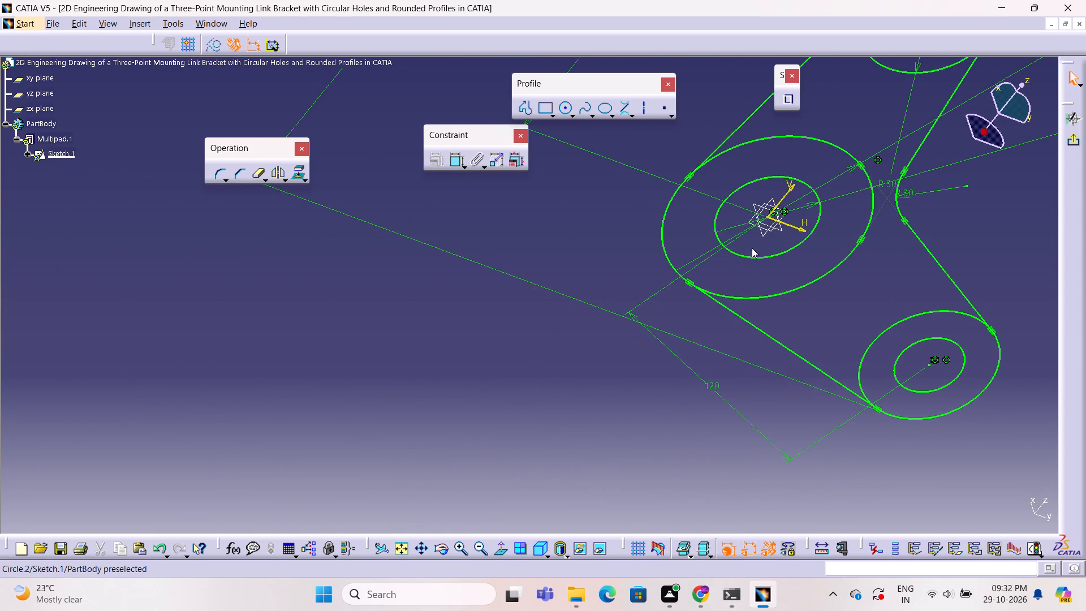
pyautogui.moveTo(927, 220); pyautogui.dragTo(518, 385, button='middle')
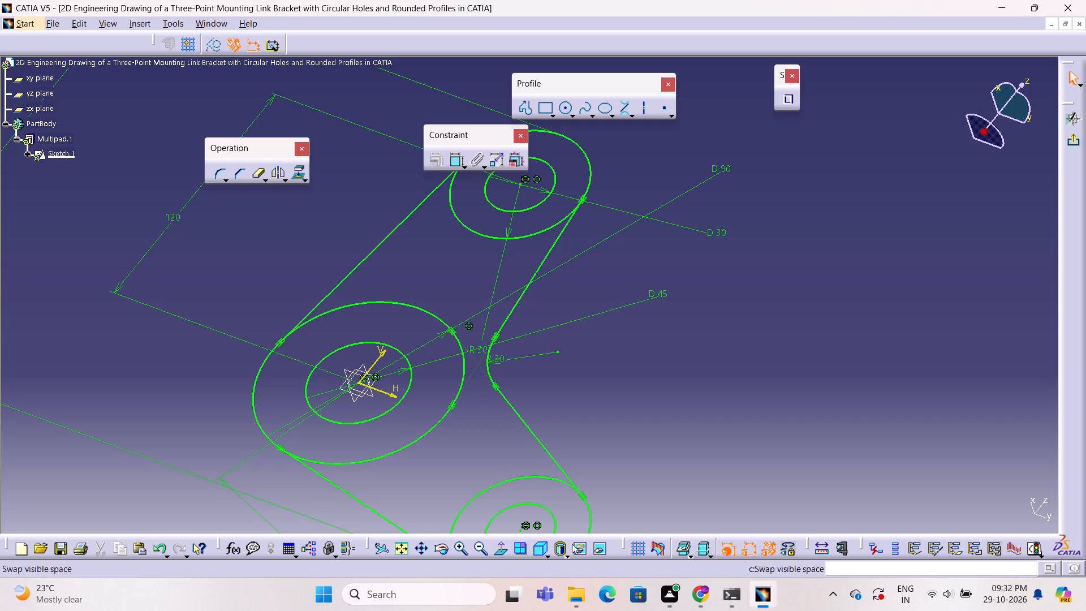
# View the sketch plane straight on and delete the inner 45 mm circle centred on the sketch origin.
pyautogui.click(505, 547)
pyautogui.moveTo(653, 355); pyautogui.dragTo(766, 403, button='middle')
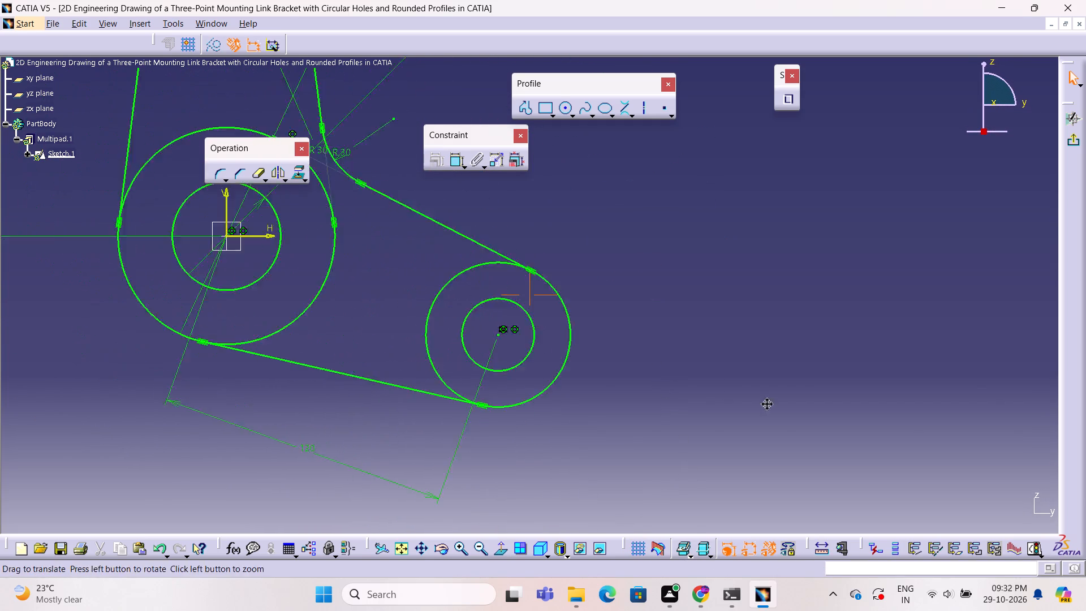
pyautogui.moveTo(766, 403); pyautogui.dragTo(983, 443, button='middle')
pyautogui.keyDown('ctrl'); pyautogui.moveTo(911, 321); pyautogui.dragTo(902, 367, button='middle'); pyautogui.keyUp('ctrl')
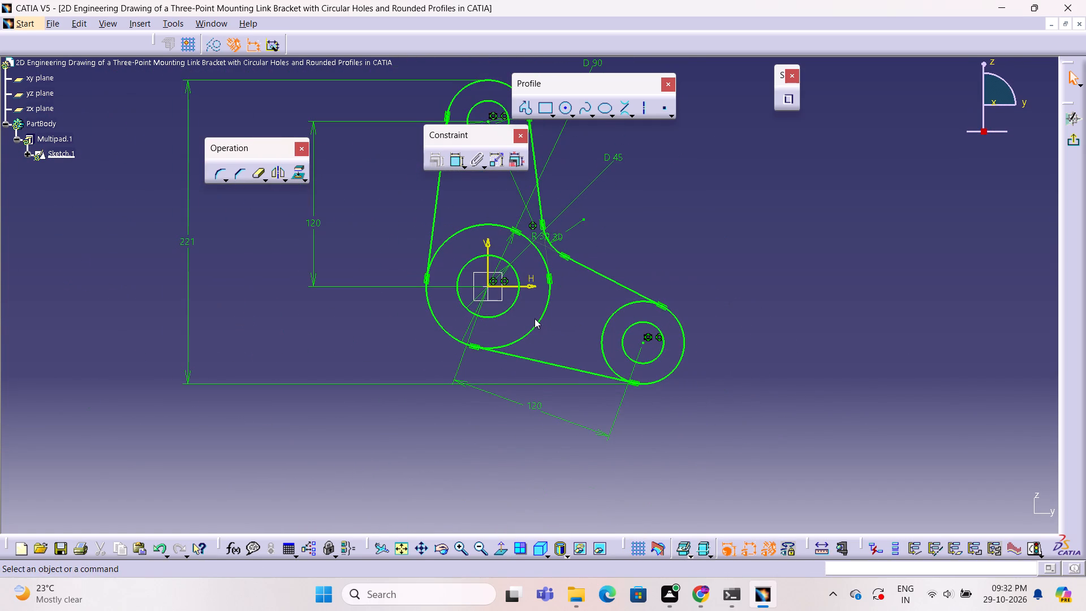
pyautogui.doubleClick(469, 311)
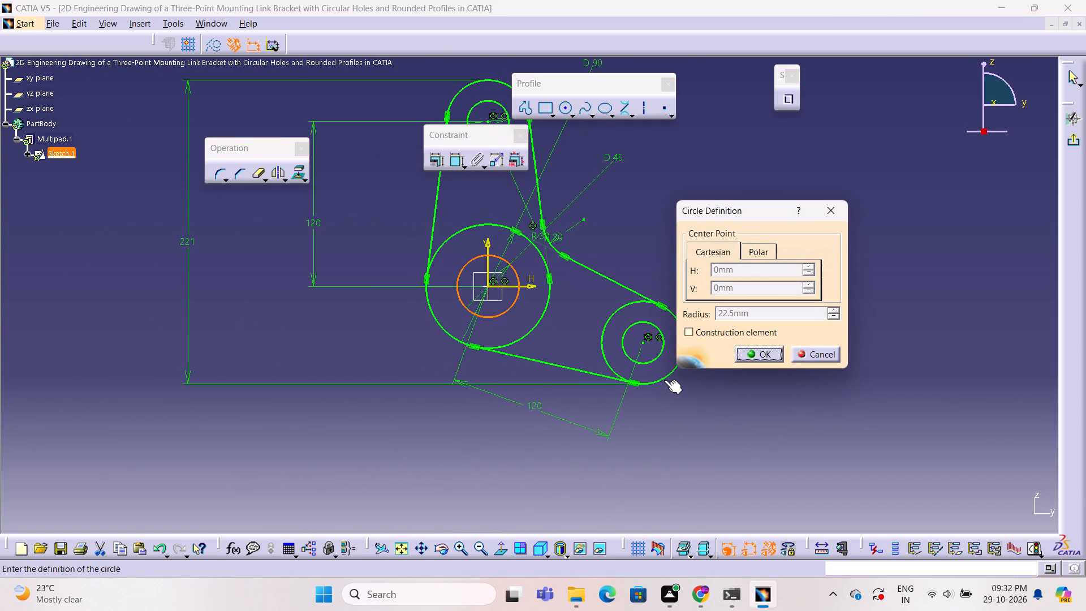
pyautogui.press('Delete')
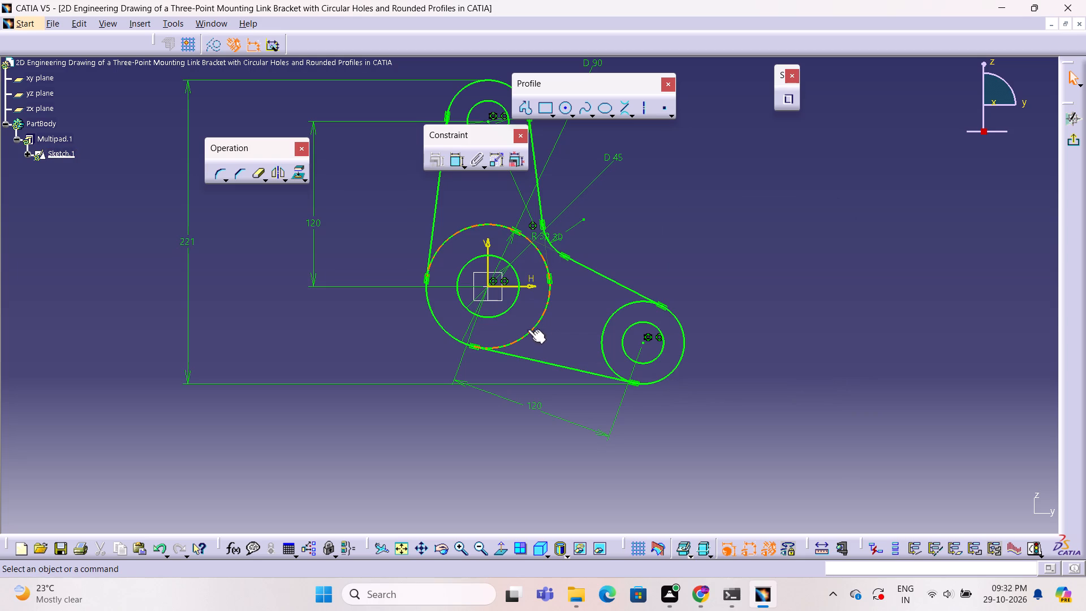
pyautogui.click(518, 299)
pyautogui.press('Delete')
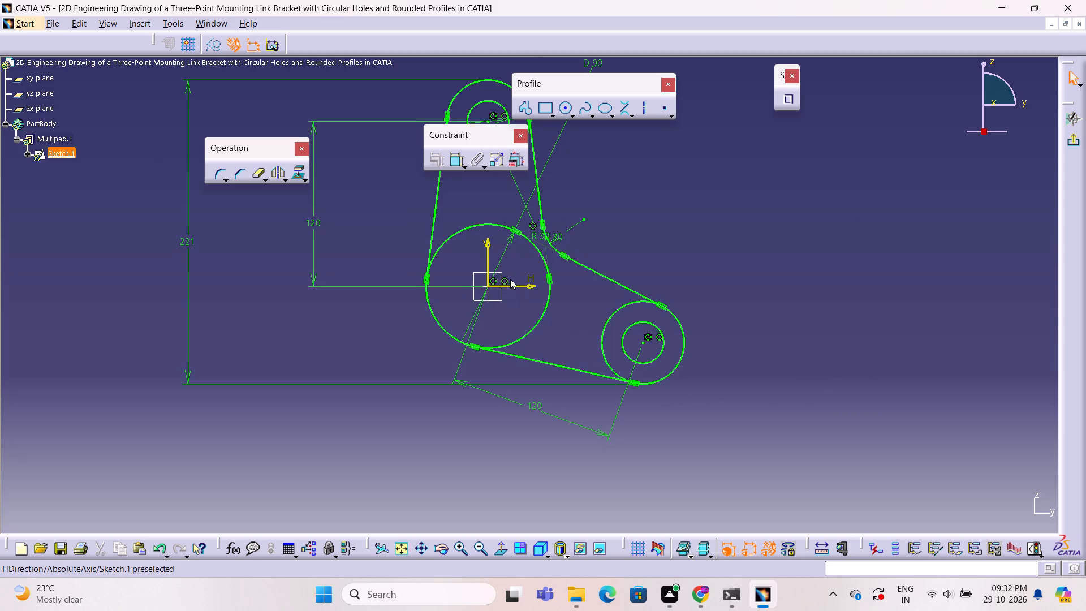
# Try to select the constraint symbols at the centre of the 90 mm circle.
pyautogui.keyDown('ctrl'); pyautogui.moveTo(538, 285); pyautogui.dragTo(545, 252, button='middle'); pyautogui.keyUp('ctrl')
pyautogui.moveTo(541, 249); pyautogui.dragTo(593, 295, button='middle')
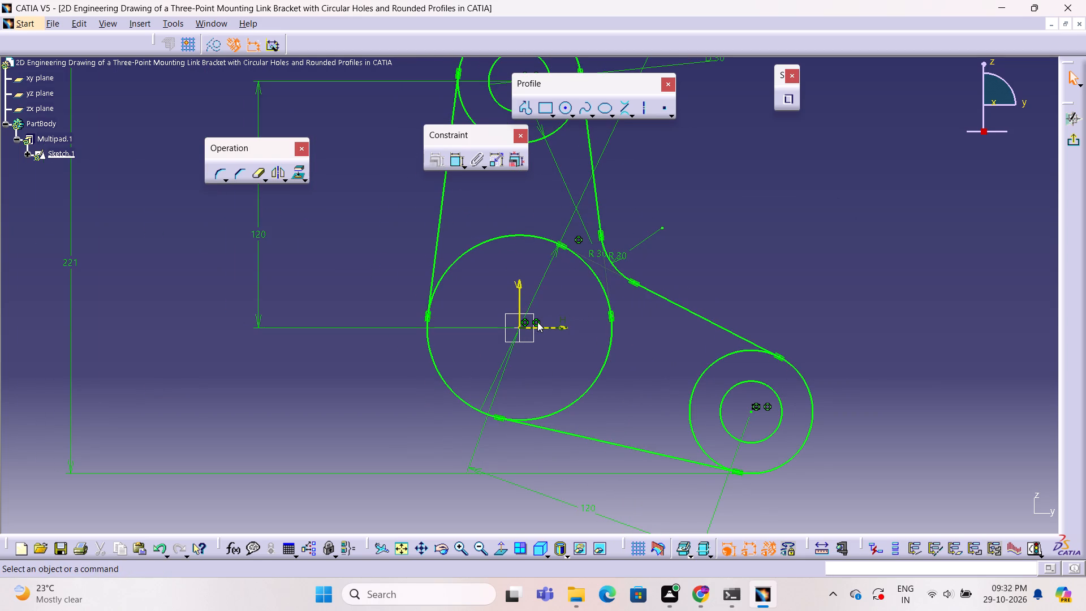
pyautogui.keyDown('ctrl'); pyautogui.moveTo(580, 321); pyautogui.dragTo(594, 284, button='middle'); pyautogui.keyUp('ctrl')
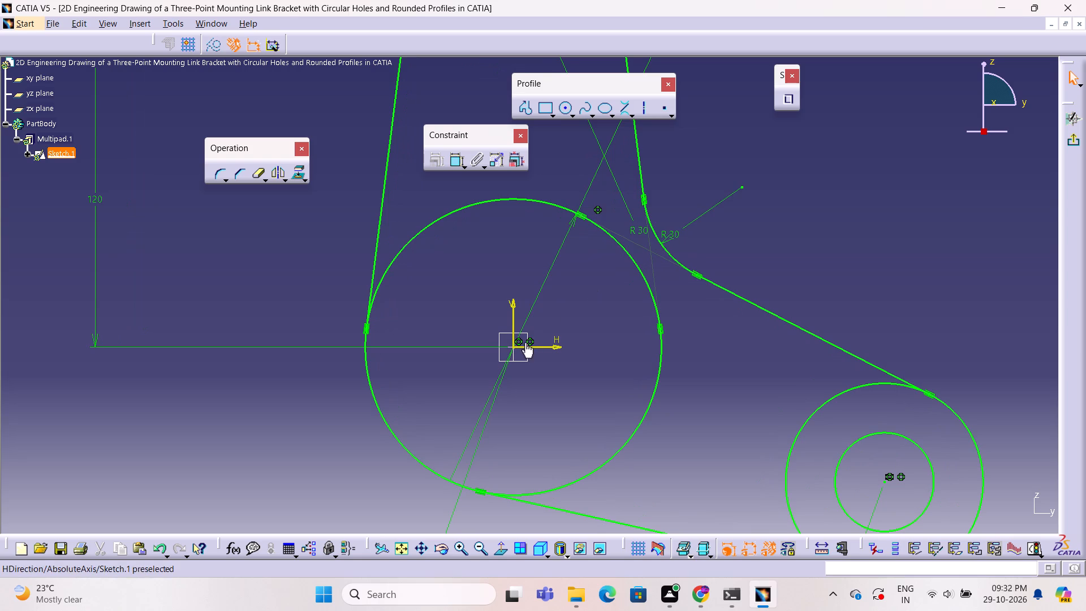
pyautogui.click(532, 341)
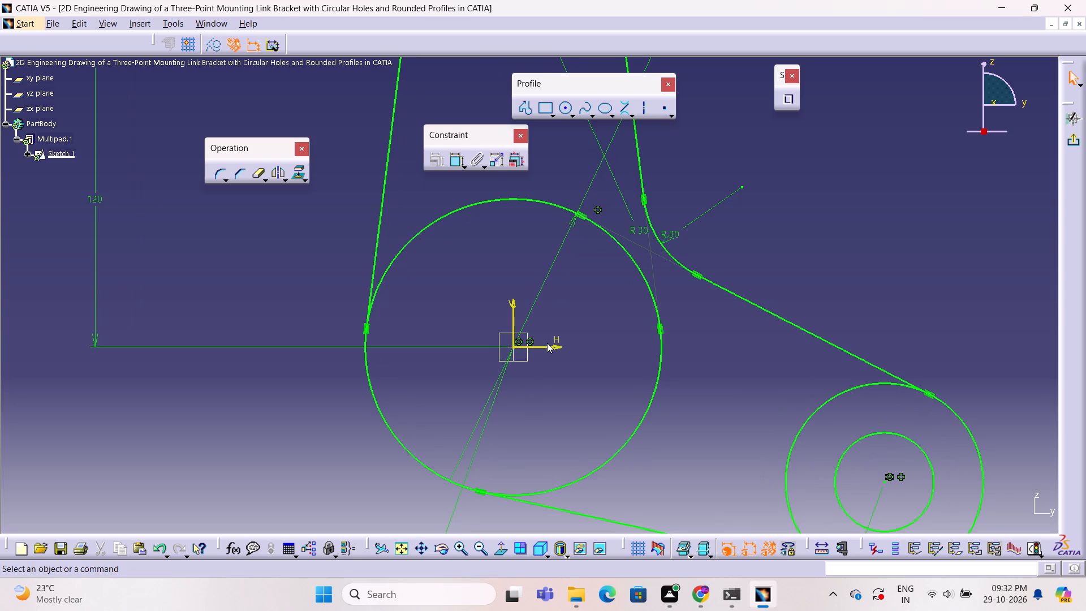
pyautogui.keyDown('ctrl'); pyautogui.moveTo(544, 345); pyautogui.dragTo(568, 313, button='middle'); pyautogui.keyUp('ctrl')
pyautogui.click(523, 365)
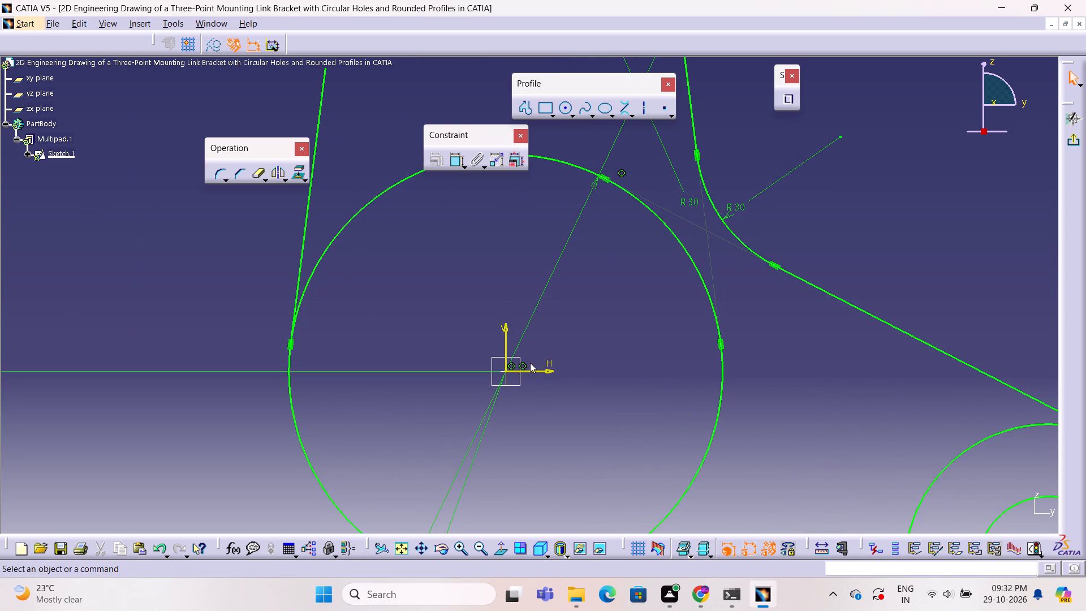
# Run Sketch Analysis and delete the under-constrained construction points Point.6 and Point.10 from the sketch.
pyautogui.click(1037, 552)
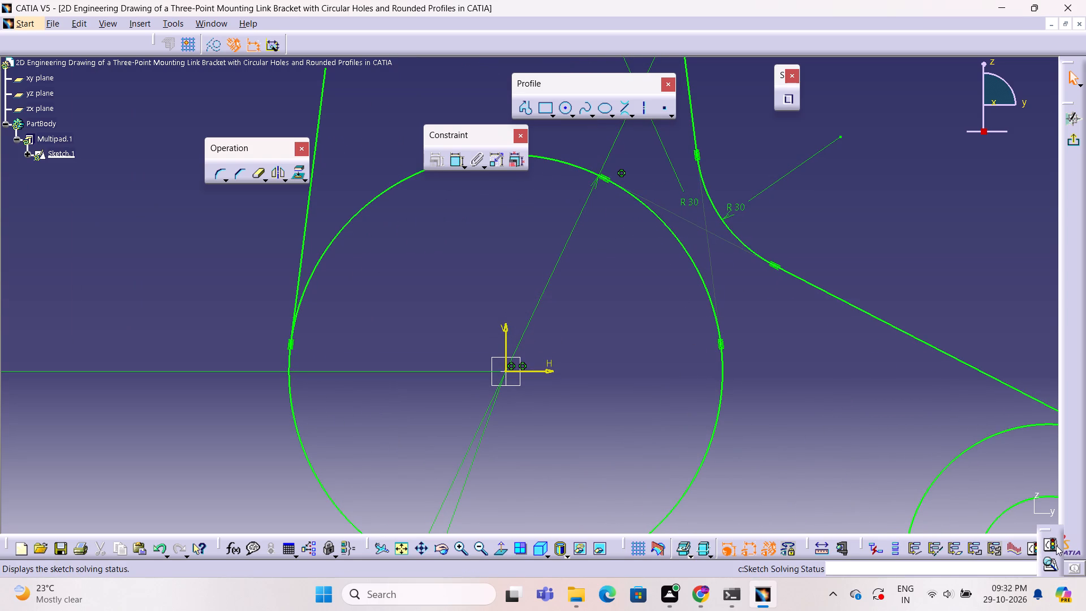
pyautogui.click(1053, 544)
pyautogui.click(1040, 489)
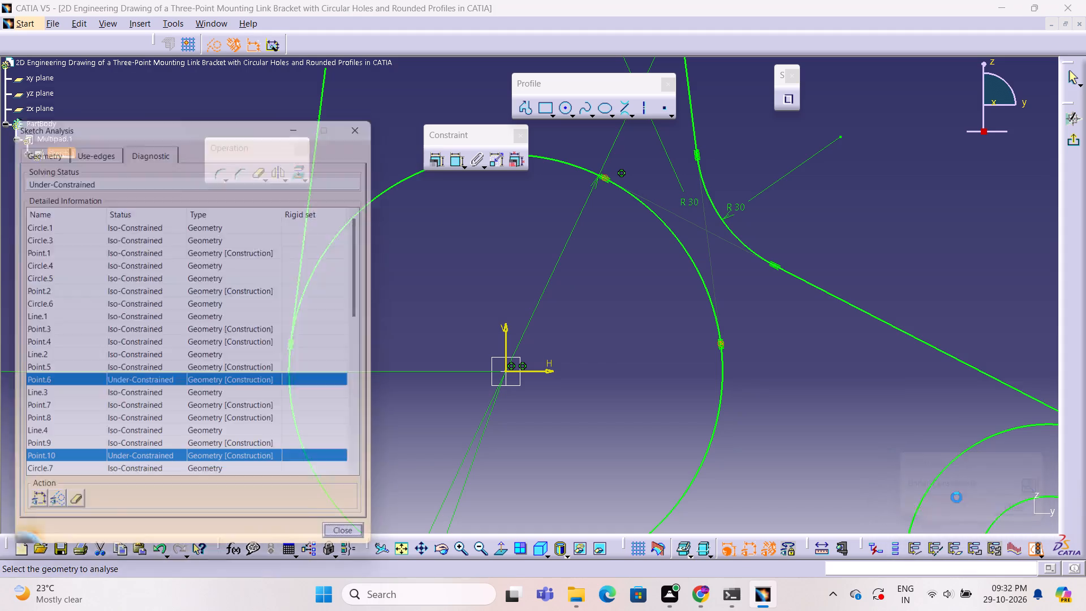
pyautogui.click(63, 512)
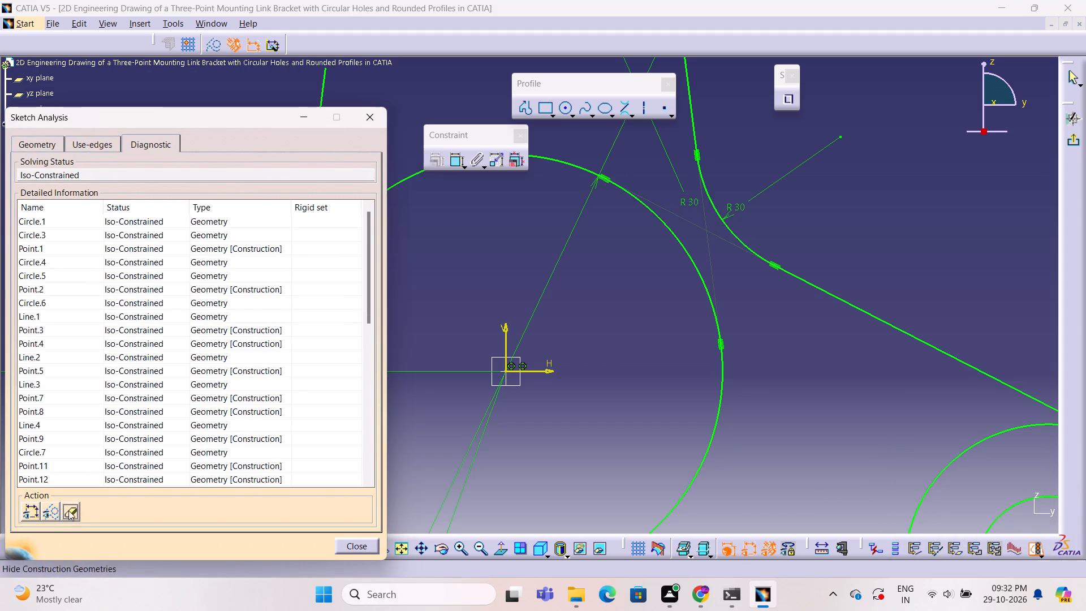
pyautogui.click(368, 112)
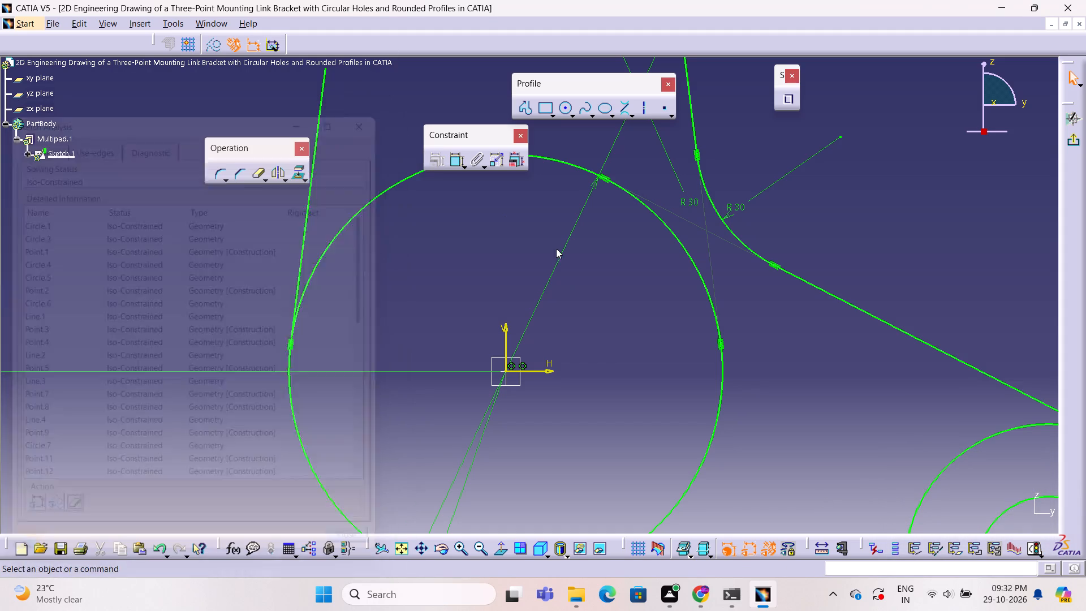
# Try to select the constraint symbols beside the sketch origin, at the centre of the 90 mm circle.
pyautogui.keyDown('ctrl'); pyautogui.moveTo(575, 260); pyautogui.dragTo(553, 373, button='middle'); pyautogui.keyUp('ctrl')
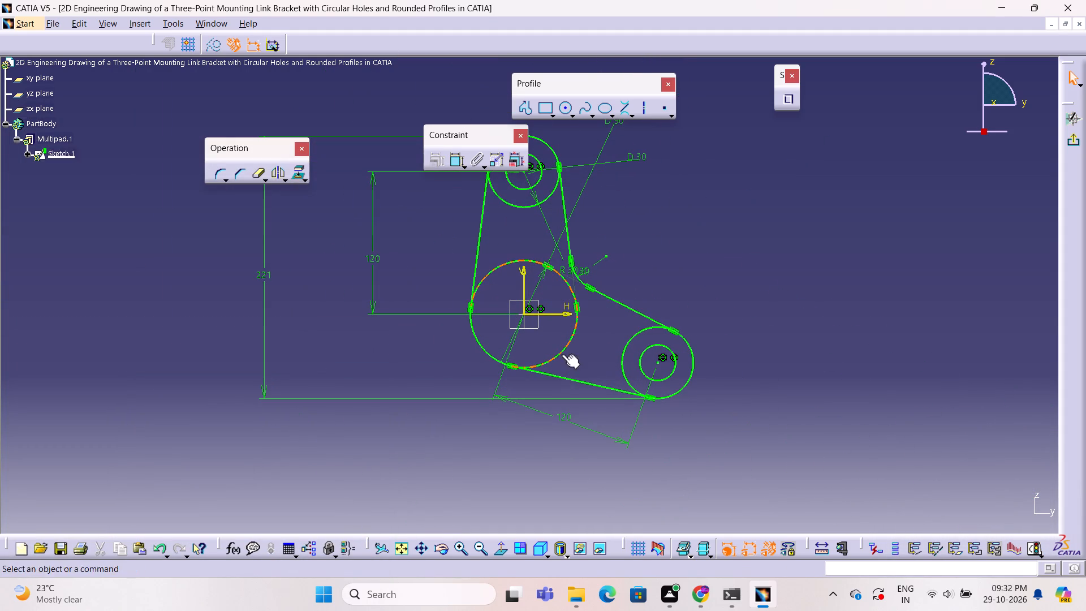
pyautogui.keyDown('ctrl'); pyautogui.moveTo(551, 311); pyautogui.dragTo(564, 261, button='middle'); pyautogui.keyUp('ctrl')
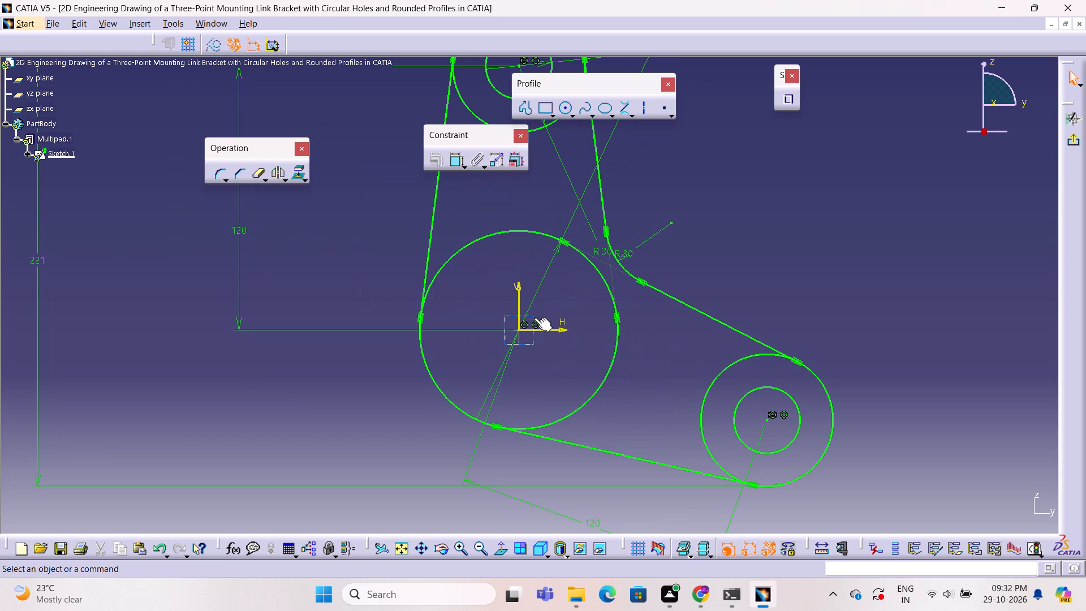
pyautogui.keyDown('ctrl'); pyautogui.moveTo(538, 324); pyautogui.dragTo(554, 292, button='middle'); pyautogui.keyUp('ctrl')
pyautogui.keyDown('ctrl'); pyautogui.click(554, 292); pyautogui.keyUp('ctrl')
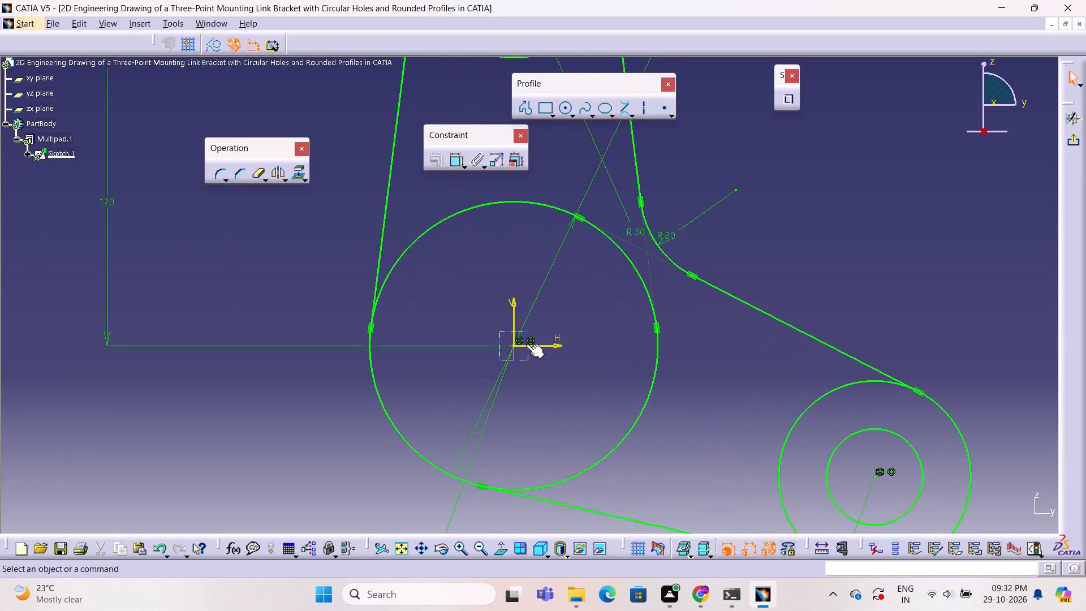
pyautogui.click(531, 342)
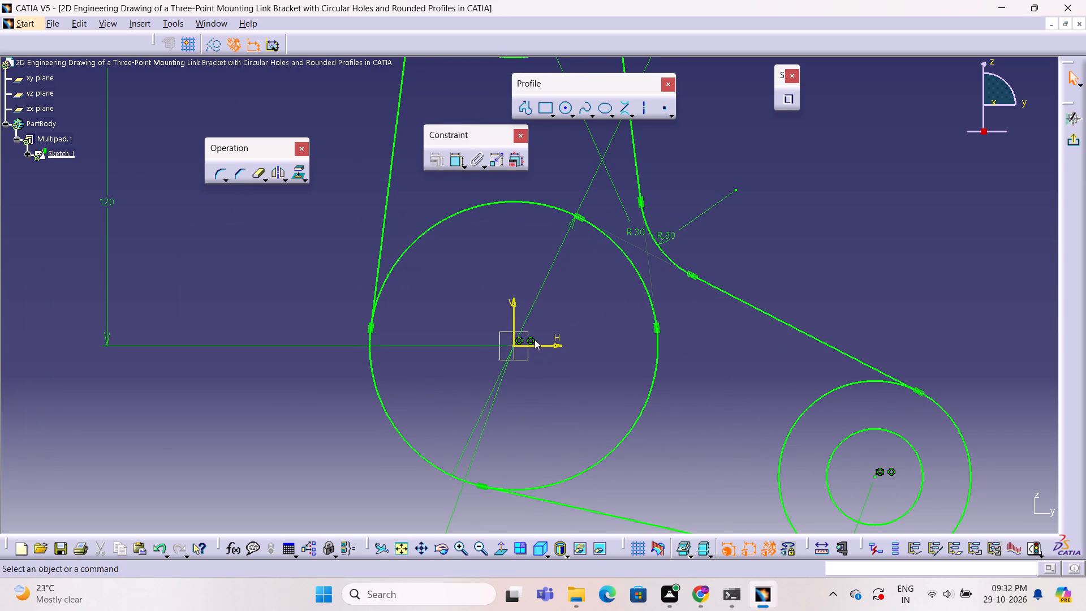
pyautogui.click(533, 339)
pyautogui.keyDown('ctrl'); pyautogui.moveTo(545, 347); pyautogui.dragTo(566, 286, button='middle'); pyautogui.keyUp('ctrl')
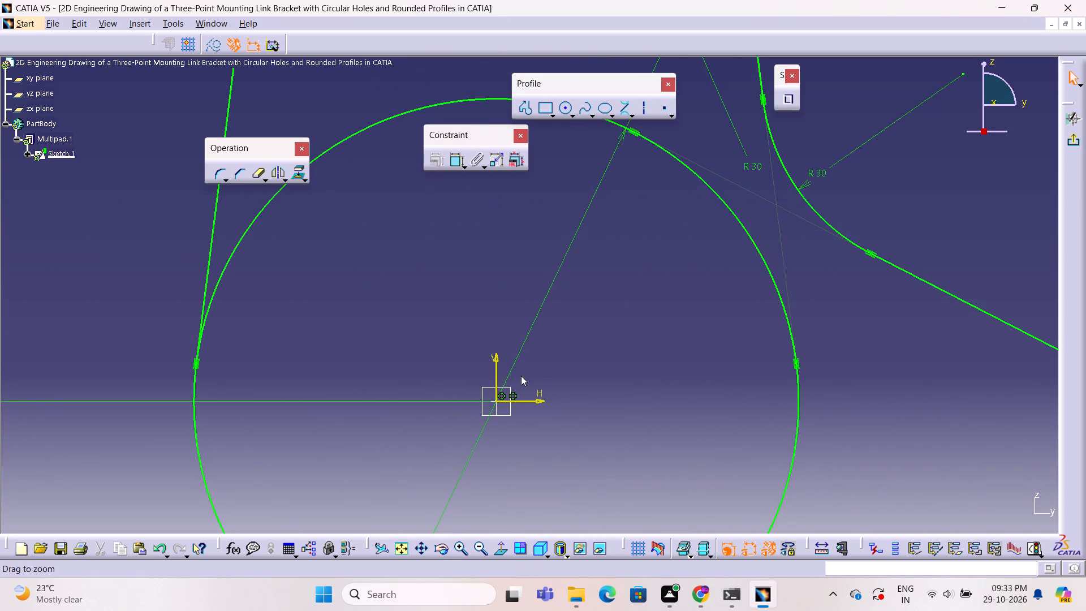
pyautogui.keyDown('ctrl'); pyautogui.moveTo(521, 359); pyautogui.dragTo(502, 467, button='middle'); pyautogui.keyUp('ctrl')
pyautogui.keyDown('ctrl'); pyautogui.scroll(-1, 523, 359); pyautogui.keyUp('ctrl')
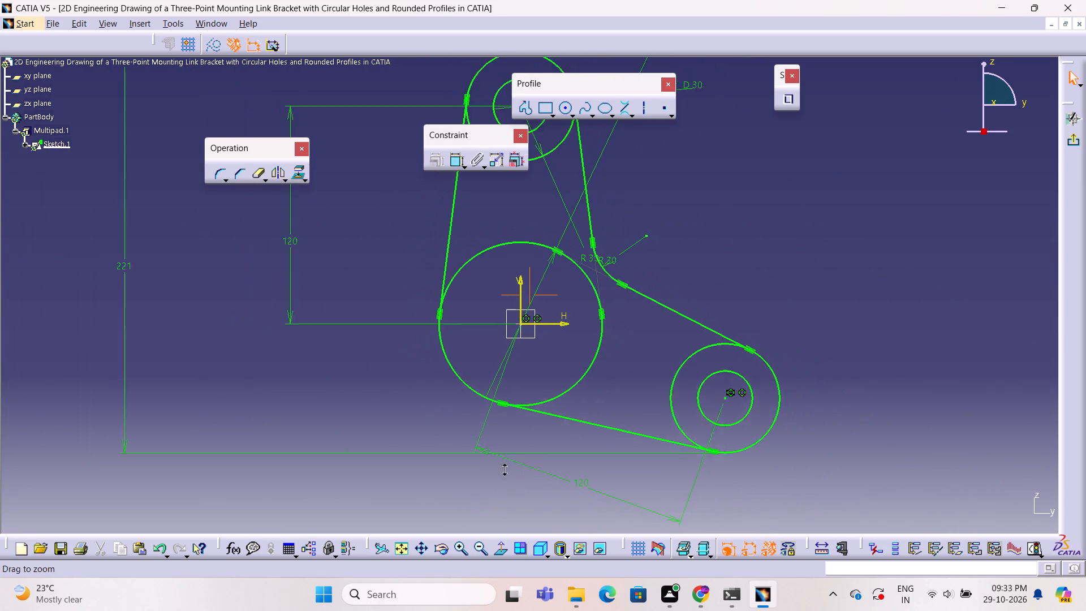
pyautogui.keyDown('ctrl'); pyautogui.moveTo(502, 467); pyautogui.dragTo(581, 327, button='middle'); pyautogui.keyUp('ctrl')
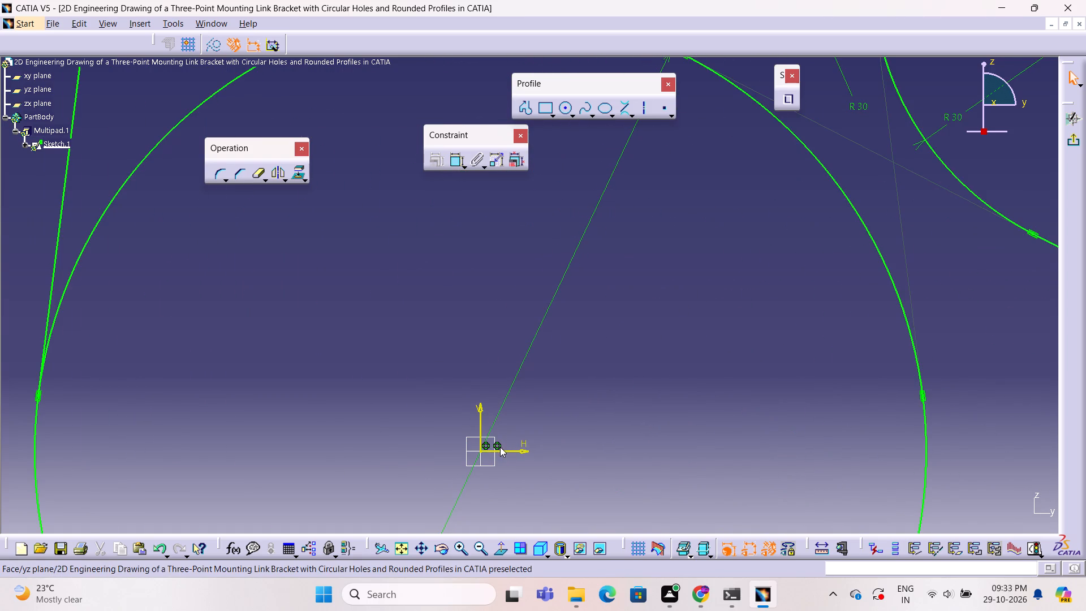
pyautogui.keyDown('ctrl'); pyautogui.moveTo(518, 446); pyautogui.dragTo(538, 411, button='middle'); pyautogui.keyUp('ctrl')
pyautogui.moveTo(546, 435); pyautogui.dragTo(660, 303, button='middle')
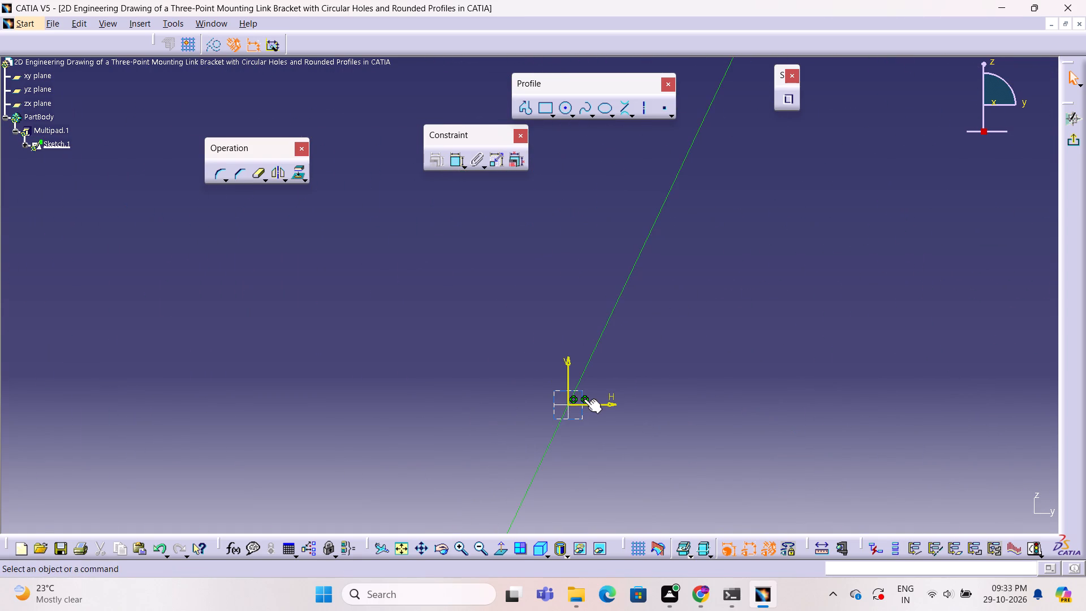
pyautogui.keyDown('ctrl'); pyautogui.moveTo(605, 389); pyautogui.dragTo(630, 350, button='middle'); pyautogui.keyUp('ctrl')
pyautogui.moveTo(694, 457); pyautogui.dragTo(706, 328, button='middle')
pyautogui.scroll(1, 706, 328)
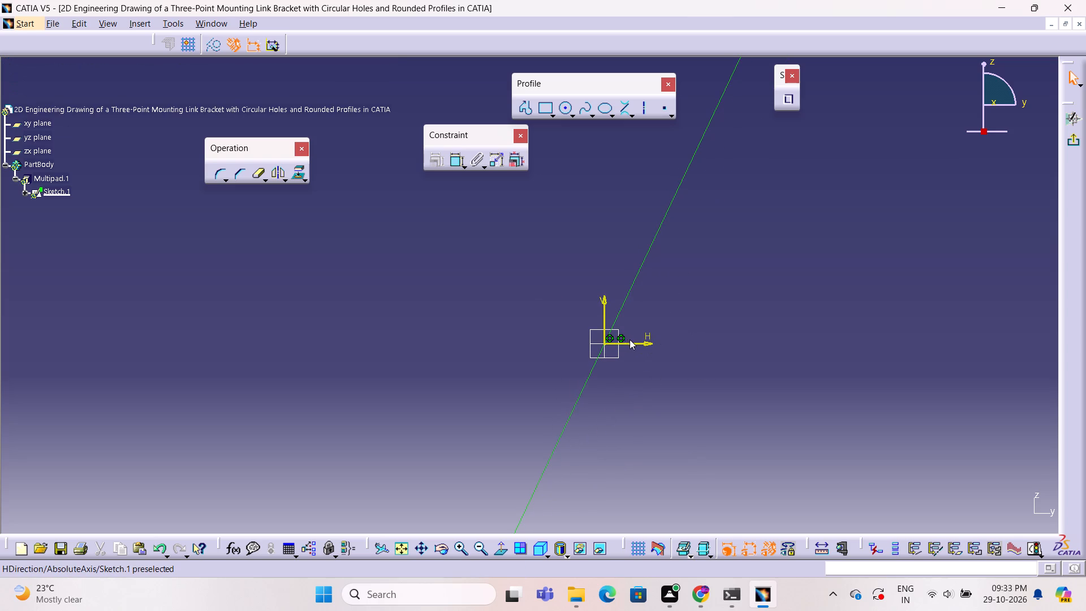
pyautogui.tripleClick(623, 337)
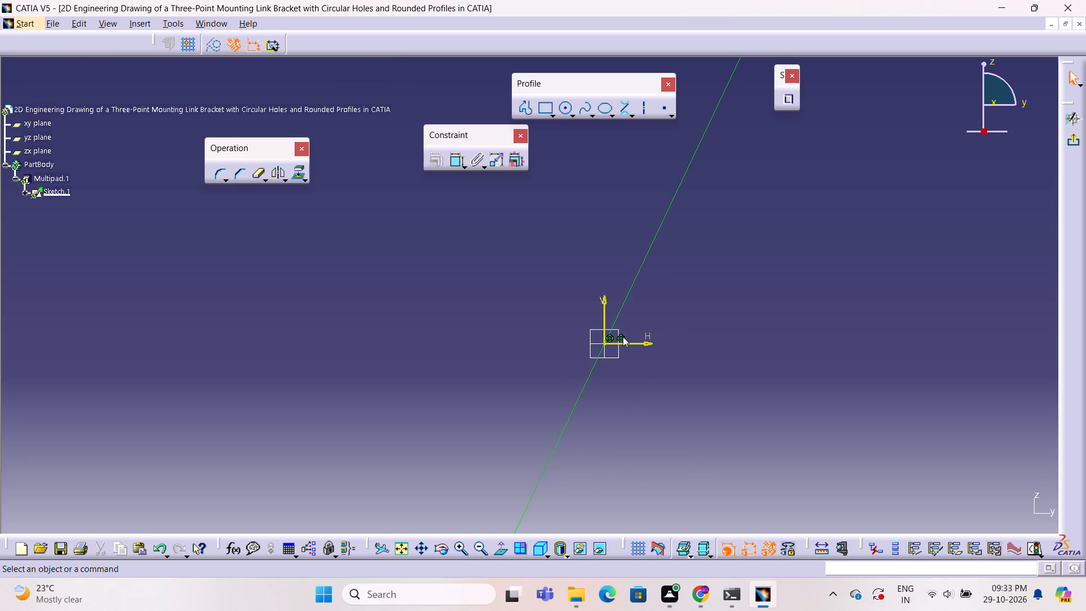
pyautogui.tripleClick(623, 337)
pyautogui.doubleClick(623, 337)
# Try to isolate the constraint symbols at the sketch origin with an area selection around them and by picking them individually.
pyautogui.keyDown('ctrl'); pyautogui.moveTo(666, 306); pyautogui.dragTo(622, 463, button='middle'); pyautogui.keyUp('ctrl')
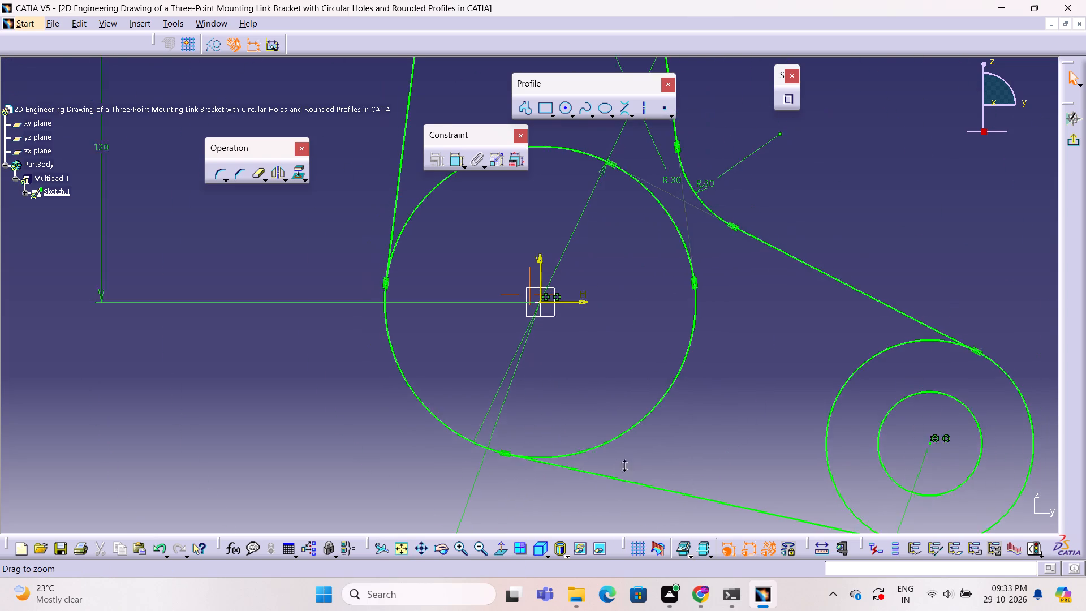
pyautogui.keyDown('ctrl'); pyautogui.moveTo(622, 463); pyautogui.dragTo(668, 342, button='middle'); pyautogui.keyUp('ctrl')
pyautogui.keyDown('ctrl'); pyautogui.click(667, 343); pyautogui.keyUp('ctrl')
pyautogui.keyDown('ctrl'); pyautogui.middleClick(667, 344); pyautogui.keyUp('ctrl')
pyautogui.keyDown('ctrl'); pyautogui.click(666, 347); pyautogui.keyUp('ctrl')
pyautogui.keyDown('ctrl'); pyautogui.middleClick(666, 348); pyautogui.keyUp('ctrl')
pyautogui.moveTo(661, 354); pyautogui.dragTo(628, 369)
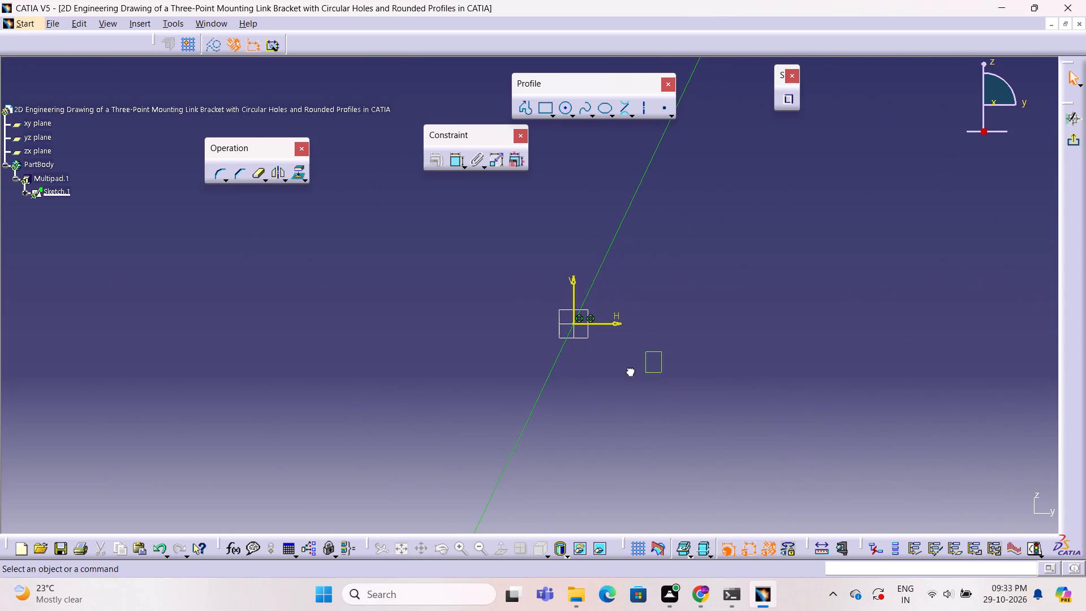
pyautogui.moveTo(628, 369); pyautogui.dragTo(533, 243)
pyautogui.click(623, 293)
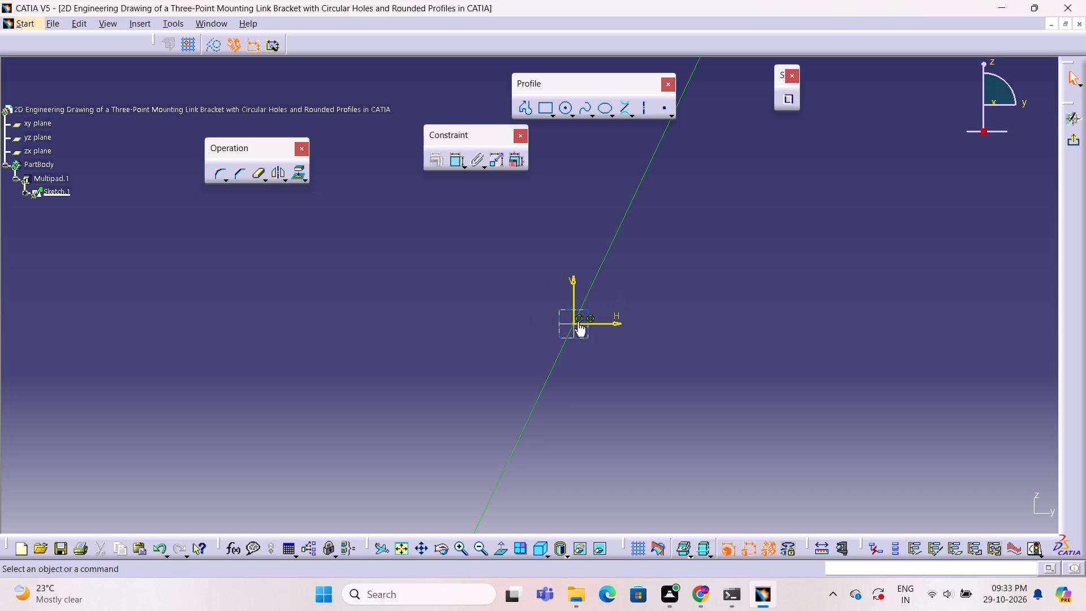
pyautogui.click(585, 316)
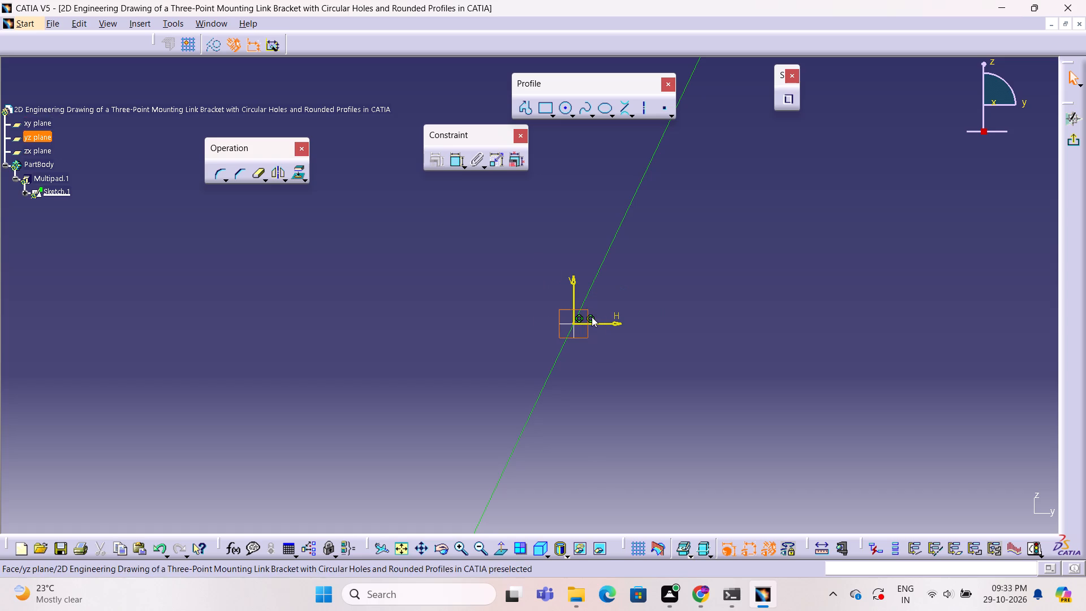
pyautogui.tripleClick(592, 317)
# Examine the whole bracket sketch, checking its three circle centres, tangent lines, R 30 fillet and dimensions.
pyautogui.keyDown('ctrl'); pyautogui.moveTo(667, 272); pyautogui.dragTo(652, 494, button='middle'); pyautogui.keyUp('ctrl')
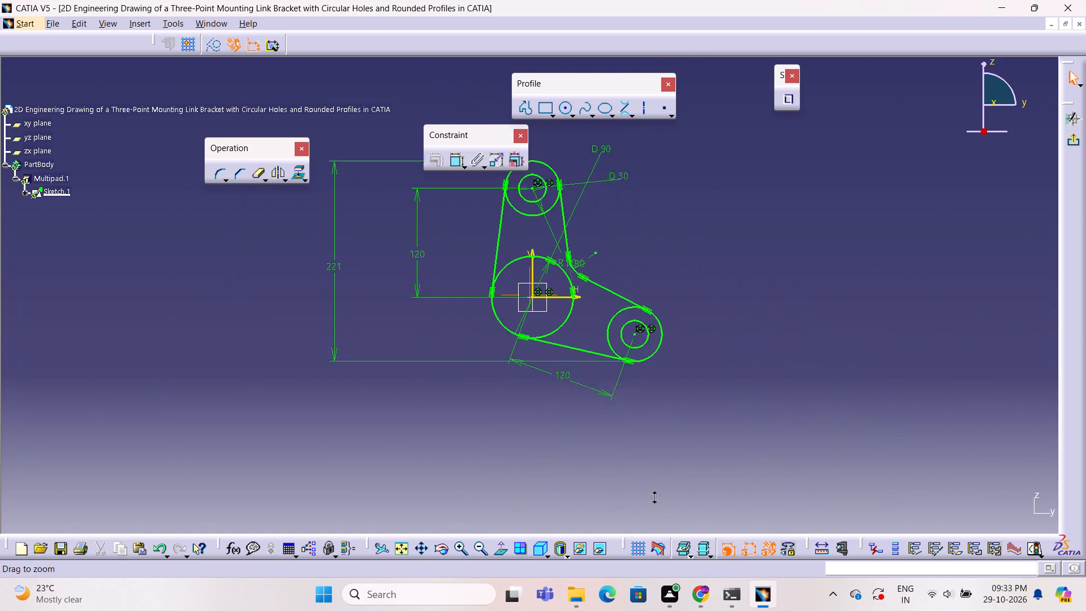
pyautogui.keyDown('ctrl'); pyautogui.moveTo(652, 494); pyautogui.dragTo(658, 471, button='middle'); pyautogui.keyUp('ctrl')
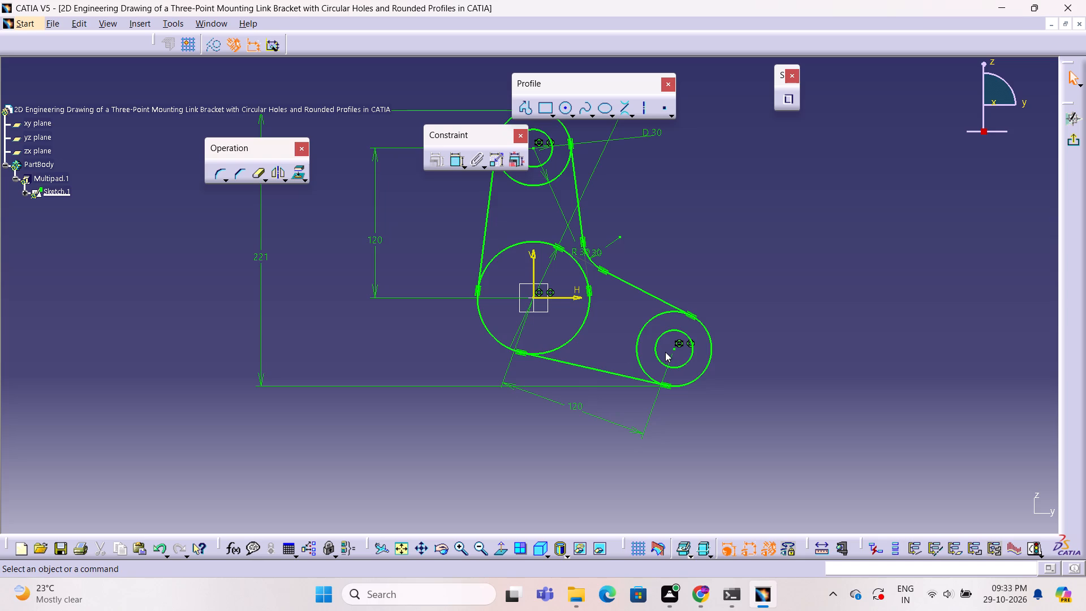
pyautogui.keyDown('ctrl'); pyautogui.moveTo(752, 252); pyautogui.dragTo(751, 280, button='middle'); pyautogui.keyUp('ctrl')
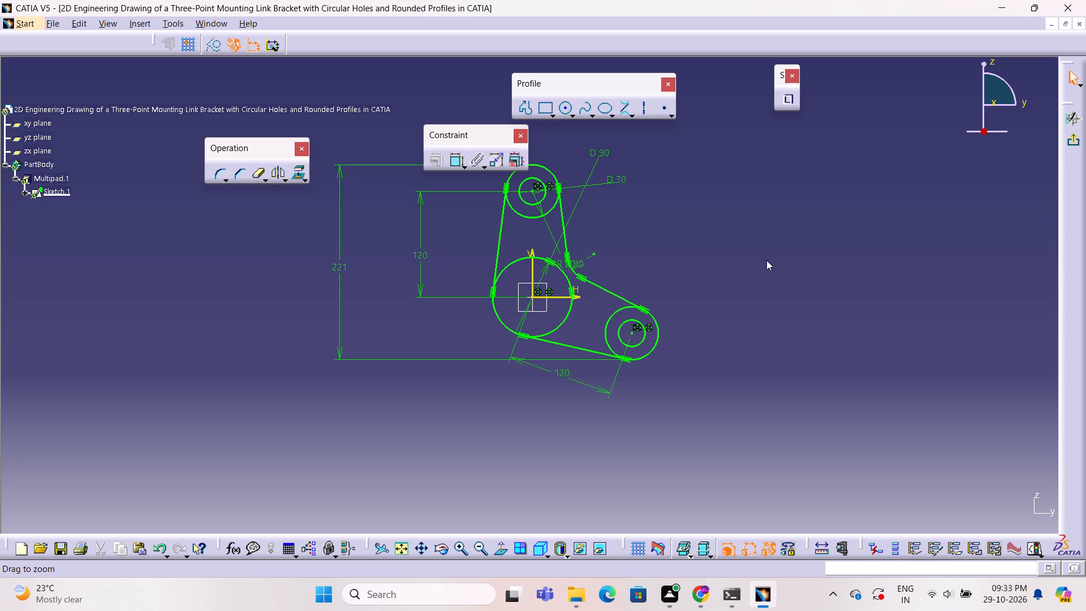
pyautogui.keyDown('ctrl'); pyautogui.moveTo(782, 252); pyautogui.dragTo(779, 275, button='middle'); pyautogui.keyUp('ctrl')
pyautogui.moveTo(671, 282); pyautogui.dragTo(696, 248, button='middle')
pyautogui.moveTo(684, 260); pyautogui.dragTo(699, 226, button='middle')
pyautogui.keyDown('ctrl'); pyautogui.moveTo(719, 287); pyautogui.dragTo(732, 238, button='middle'); pyautogui.keyUp('ctrl')
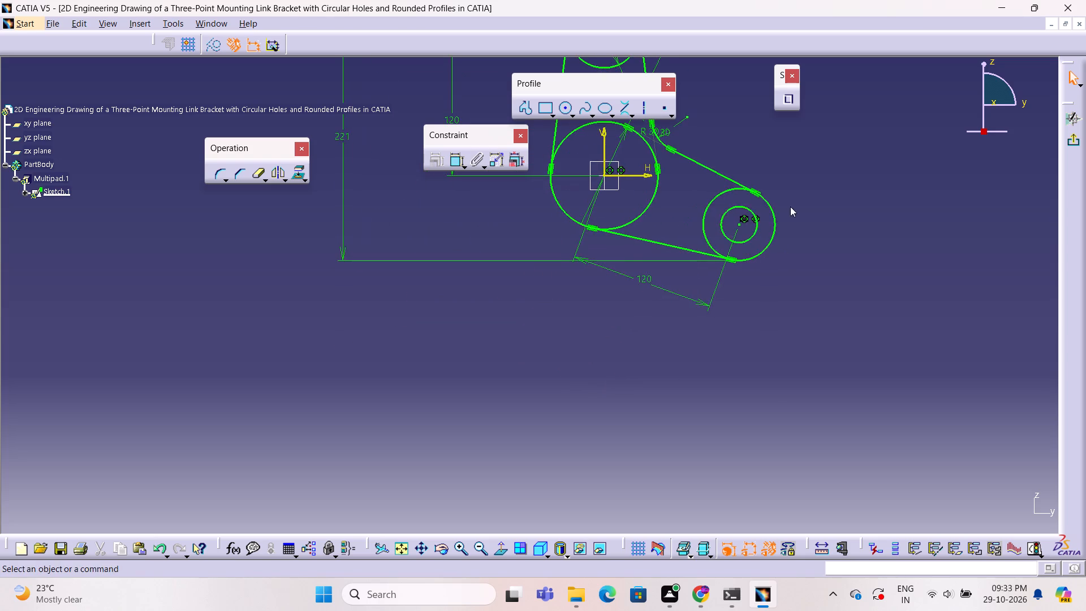
pyautogui.moveTo(791, 206); pyautogui.dragTo(731, 410, button='middle')
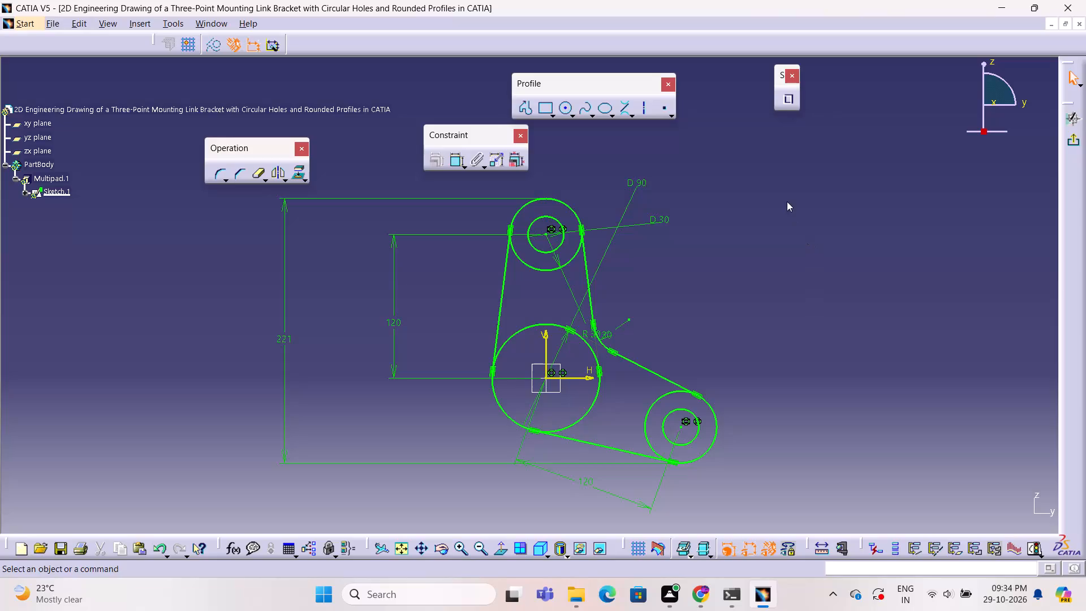
pyautogui.keyDown('ctrl'); pyautogui.moveTo(821, 351); pyautogui.dragTo(825, 336, button='middle'); pyautogui.keyUp('ctrl')
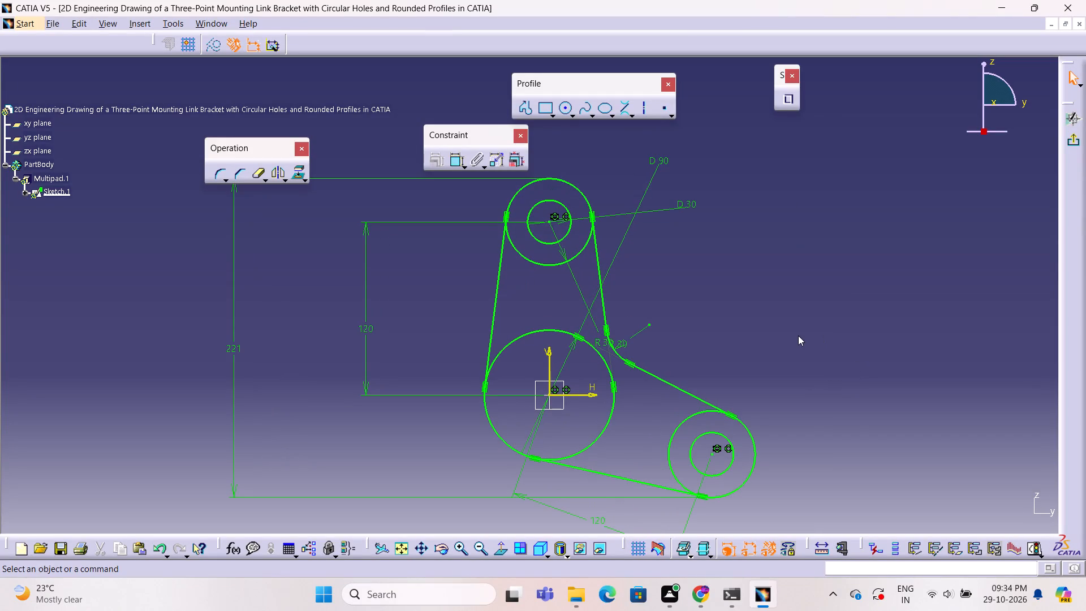
pyautogui.keyDown('ctrl'); pyautogui.moveTo(848, 319); pyautogui.dragTo(848, 320, button='middle'); pyautogui.keyUp('ctrl')
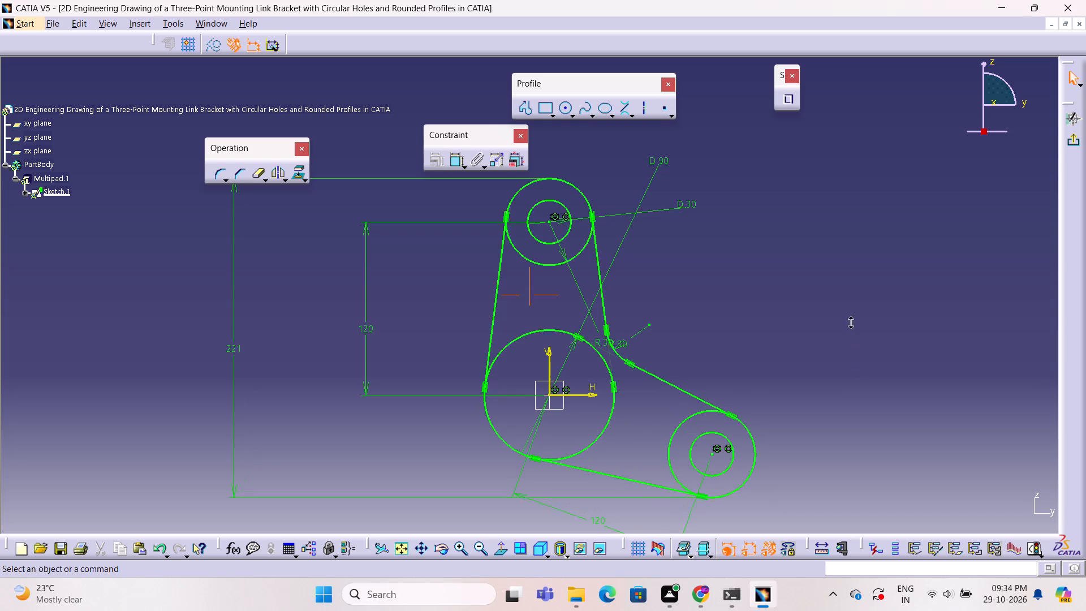
pyautogui.keyDown('ctrl'); pyautogui.moveTo(848, 320); pyautogui.dragTo(839, 347, button='middle'); pyautogui.keyUp('ctrl')
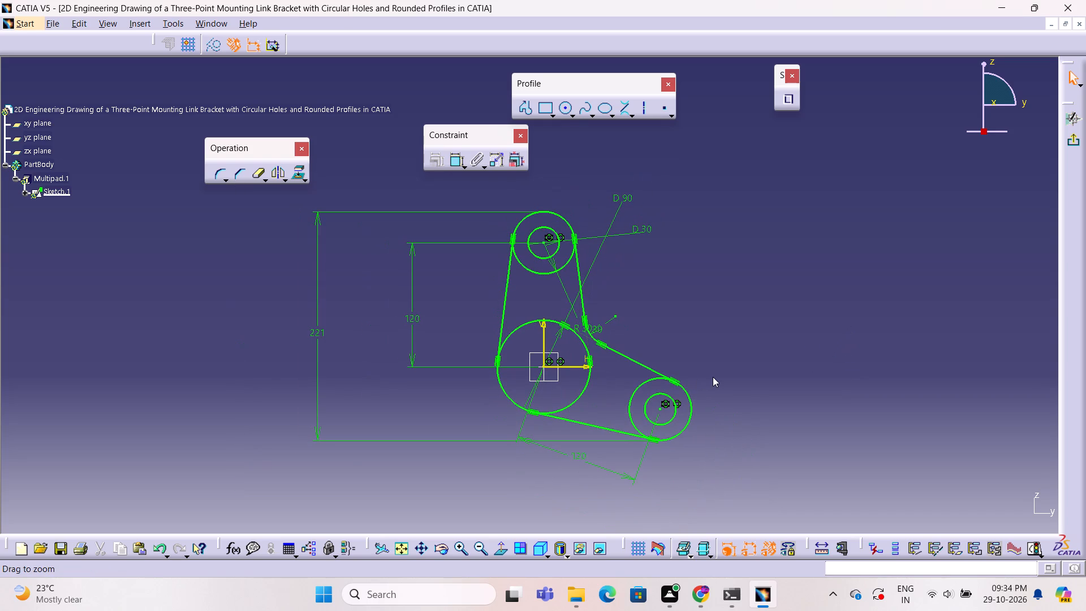
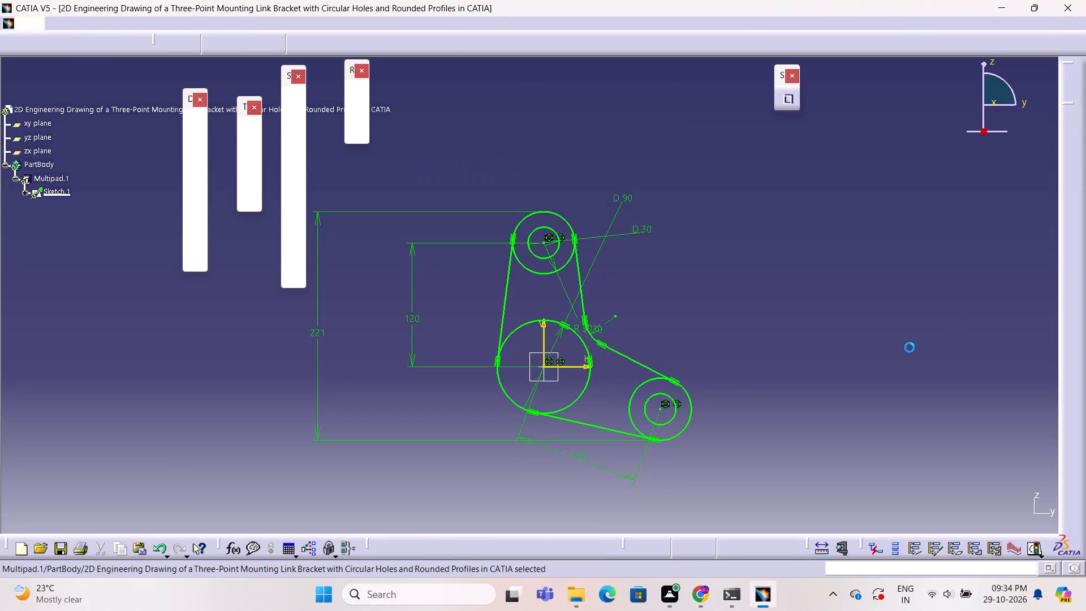
# Exit the sketch and delete the affected multi-pad through the update diagnosis, keeping its sketch.
pyautogui.click(1014, 426)
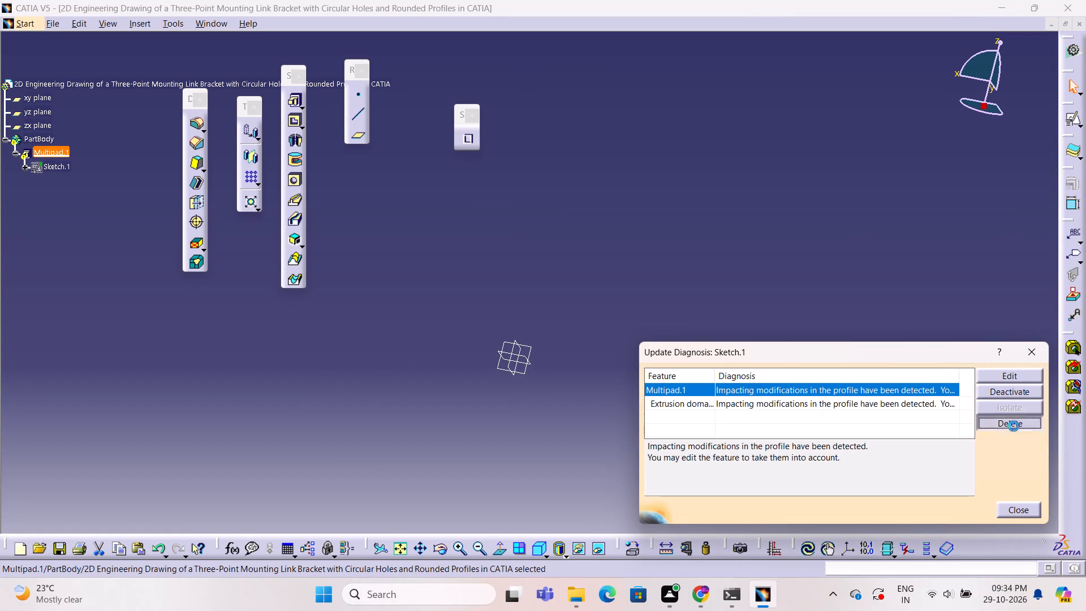
pyautogui.click(963, 511)
pyautogui.click(757, 422)
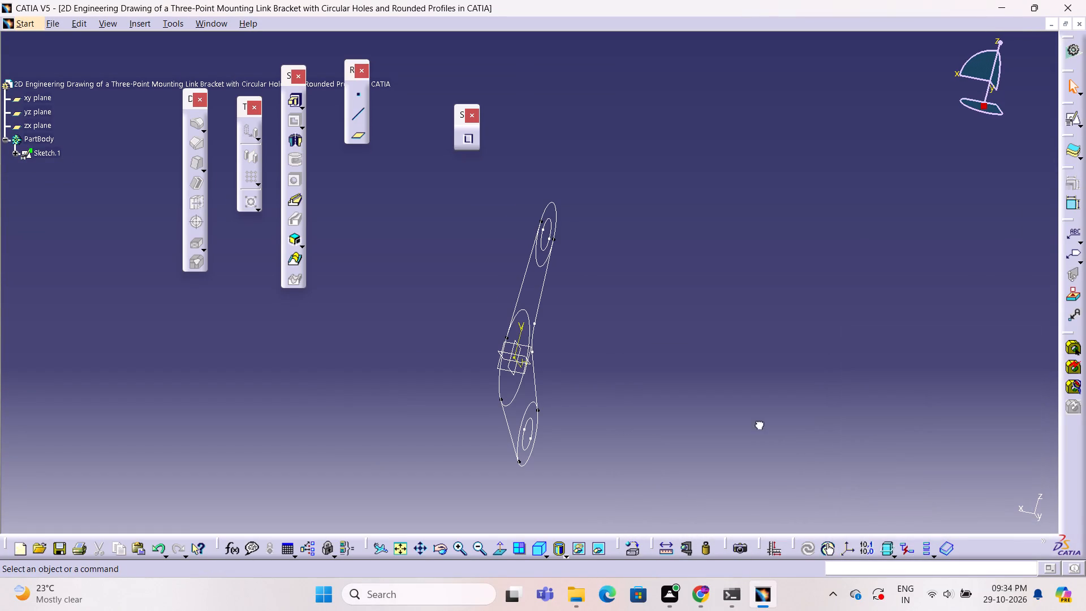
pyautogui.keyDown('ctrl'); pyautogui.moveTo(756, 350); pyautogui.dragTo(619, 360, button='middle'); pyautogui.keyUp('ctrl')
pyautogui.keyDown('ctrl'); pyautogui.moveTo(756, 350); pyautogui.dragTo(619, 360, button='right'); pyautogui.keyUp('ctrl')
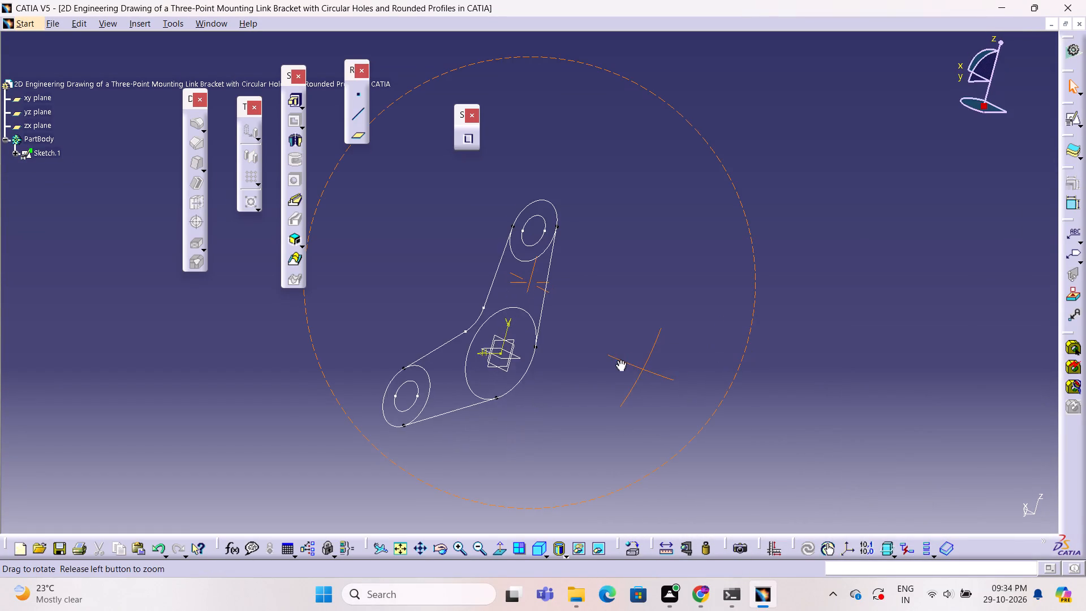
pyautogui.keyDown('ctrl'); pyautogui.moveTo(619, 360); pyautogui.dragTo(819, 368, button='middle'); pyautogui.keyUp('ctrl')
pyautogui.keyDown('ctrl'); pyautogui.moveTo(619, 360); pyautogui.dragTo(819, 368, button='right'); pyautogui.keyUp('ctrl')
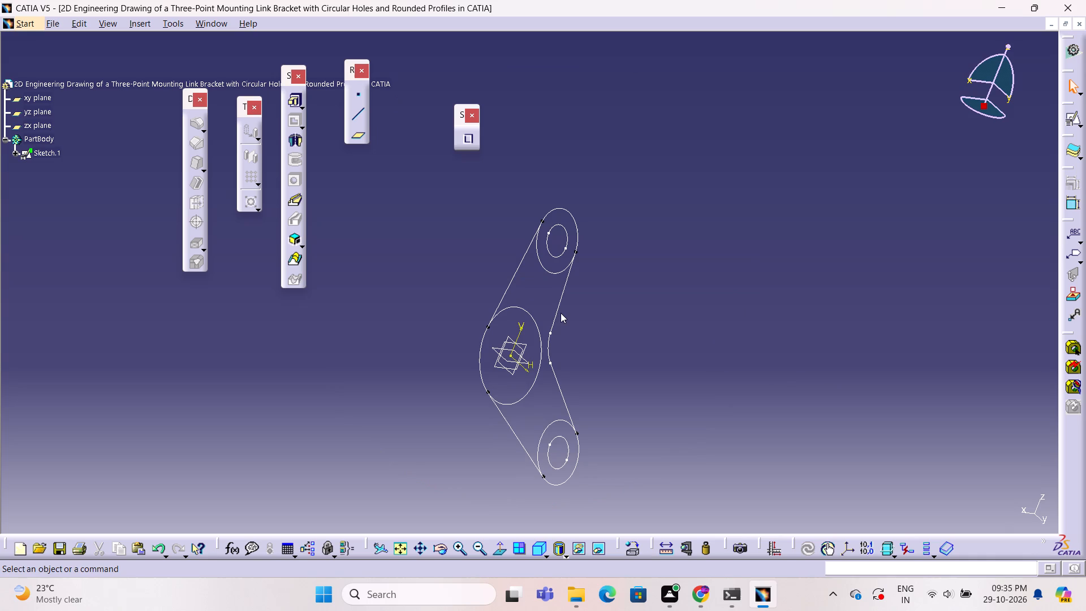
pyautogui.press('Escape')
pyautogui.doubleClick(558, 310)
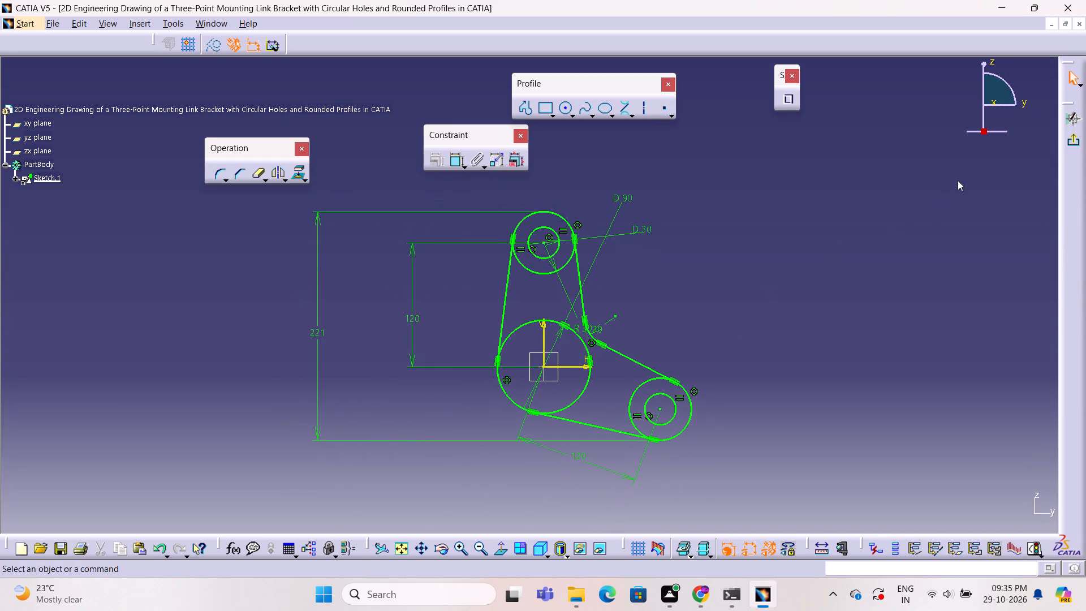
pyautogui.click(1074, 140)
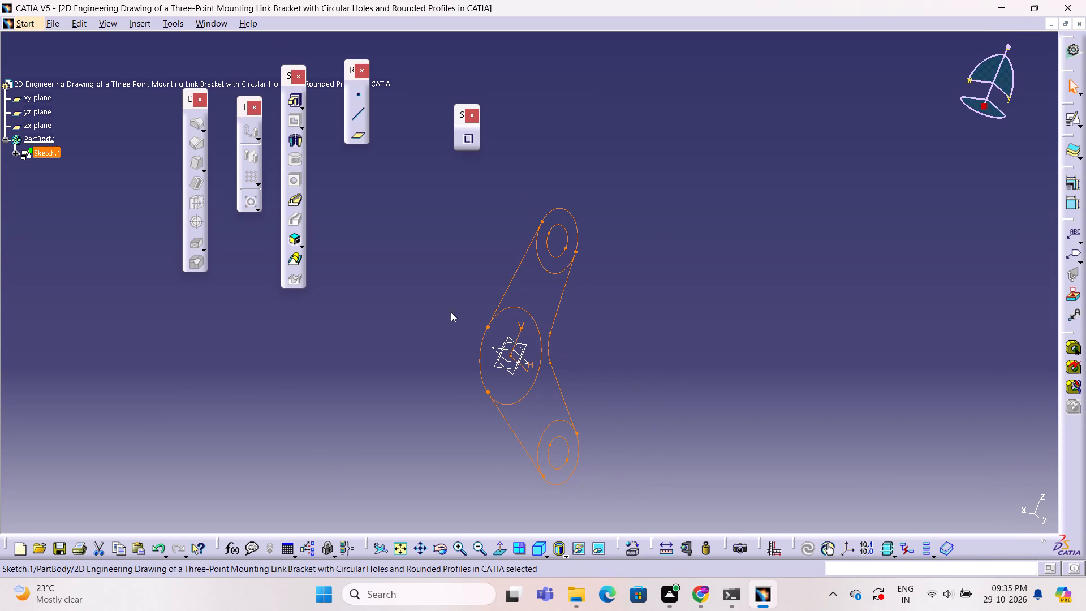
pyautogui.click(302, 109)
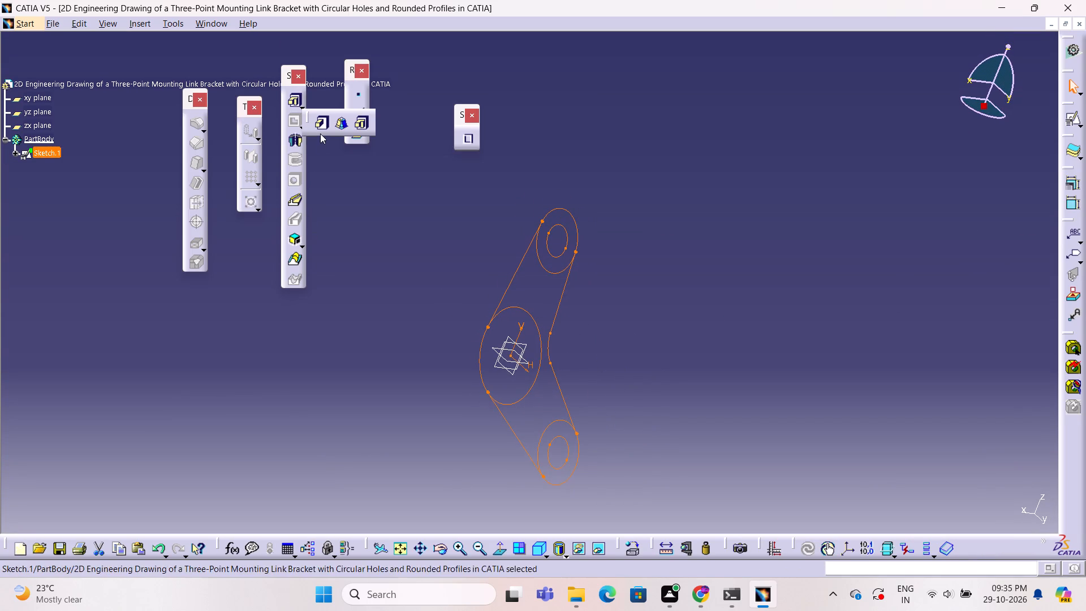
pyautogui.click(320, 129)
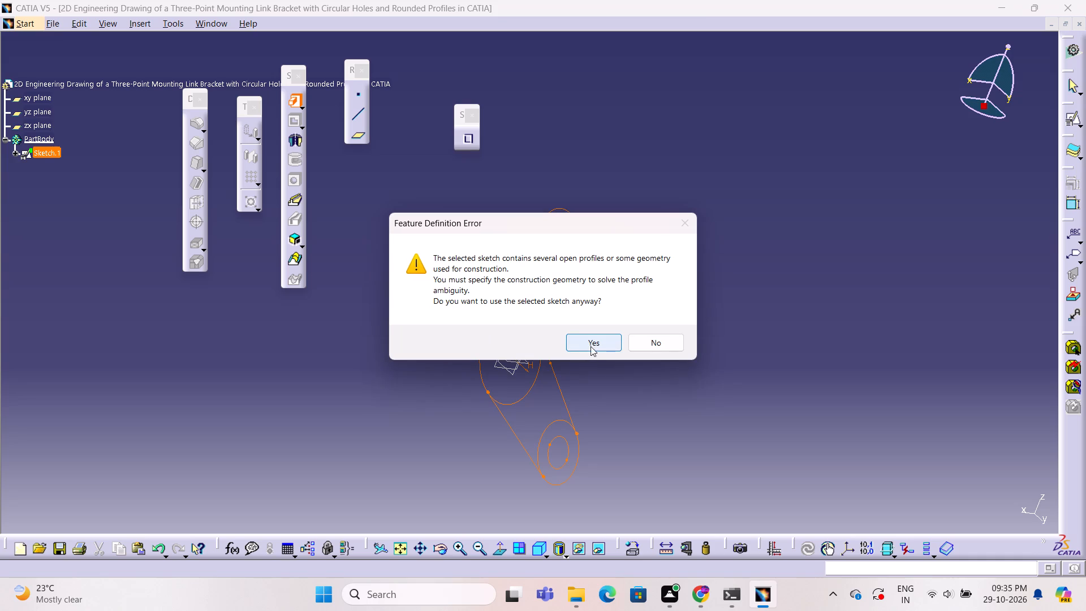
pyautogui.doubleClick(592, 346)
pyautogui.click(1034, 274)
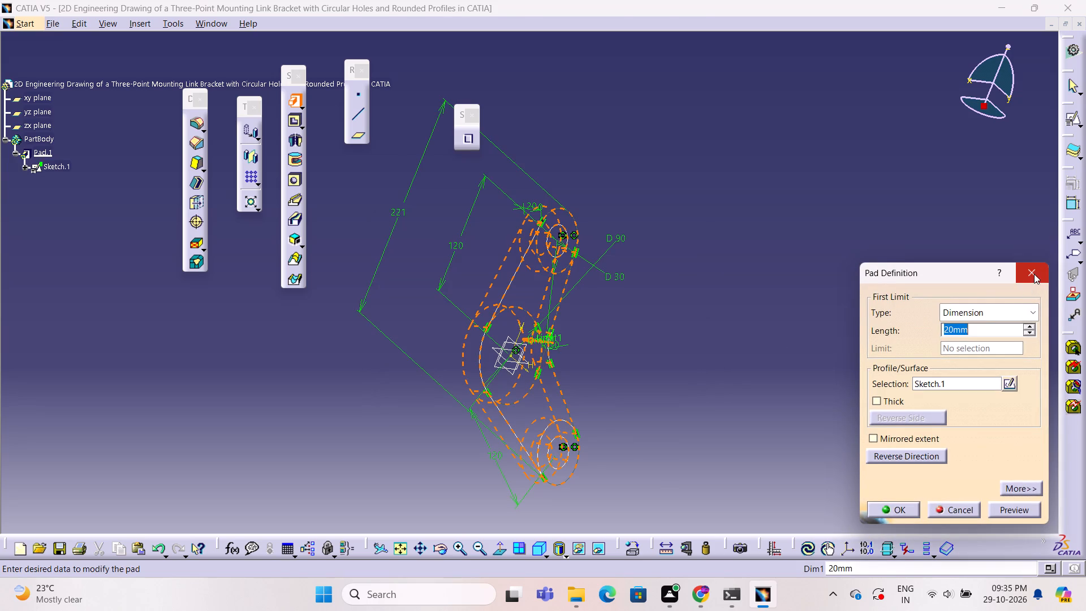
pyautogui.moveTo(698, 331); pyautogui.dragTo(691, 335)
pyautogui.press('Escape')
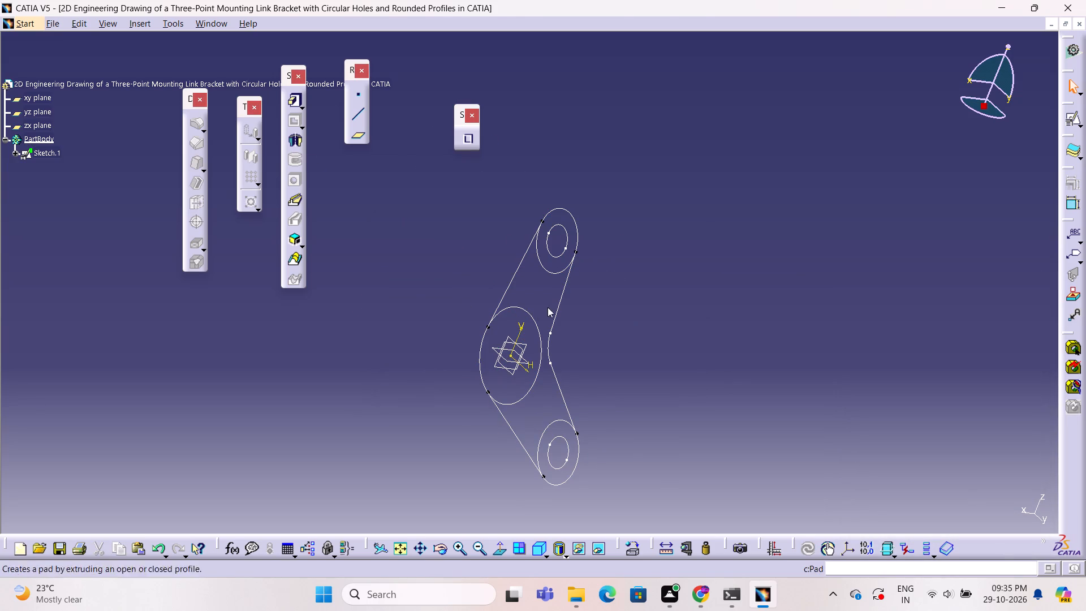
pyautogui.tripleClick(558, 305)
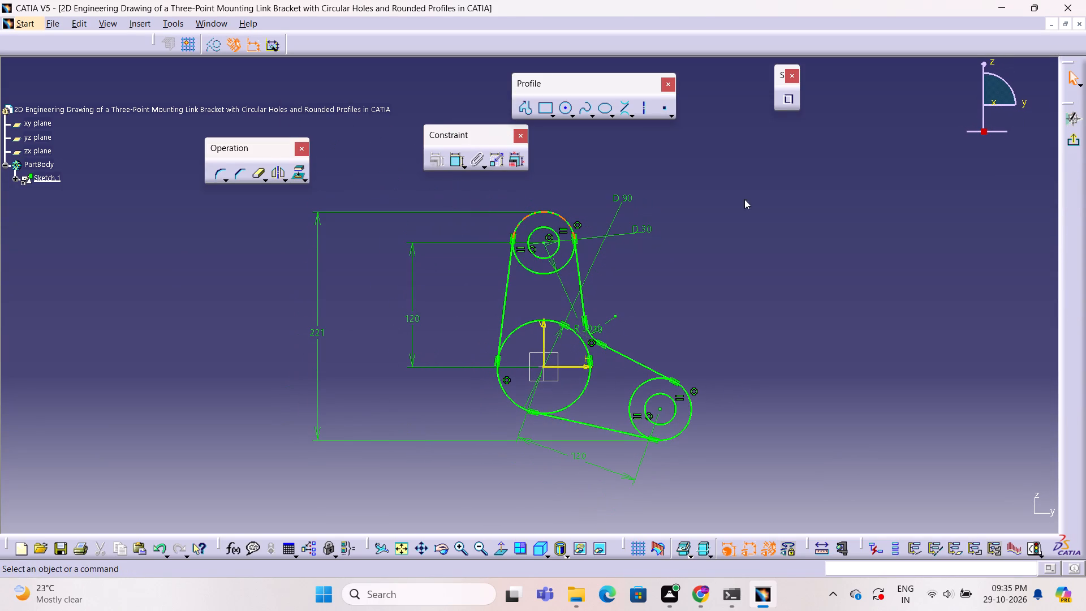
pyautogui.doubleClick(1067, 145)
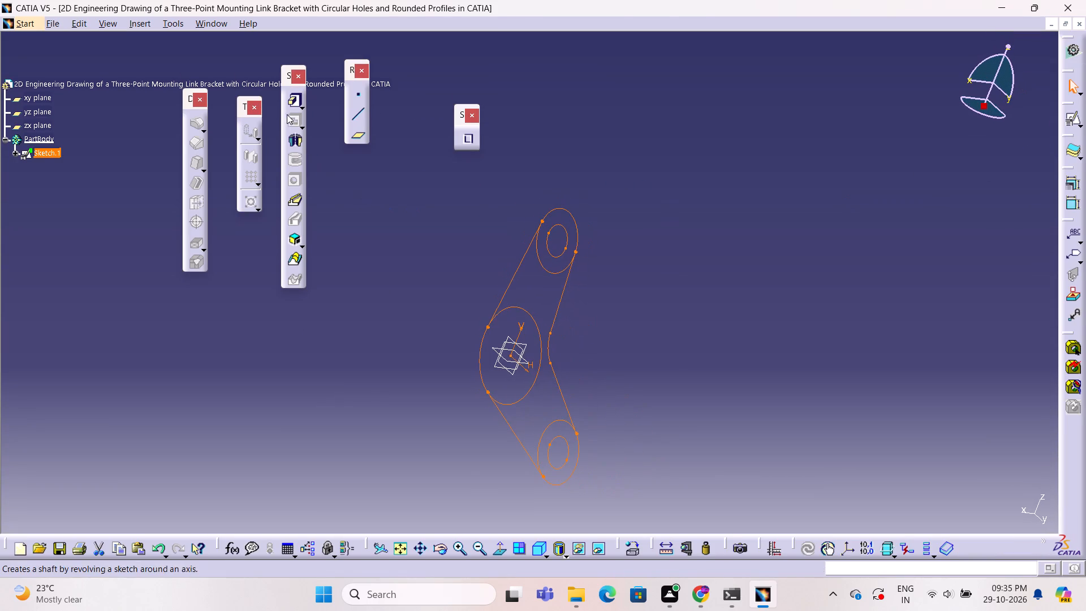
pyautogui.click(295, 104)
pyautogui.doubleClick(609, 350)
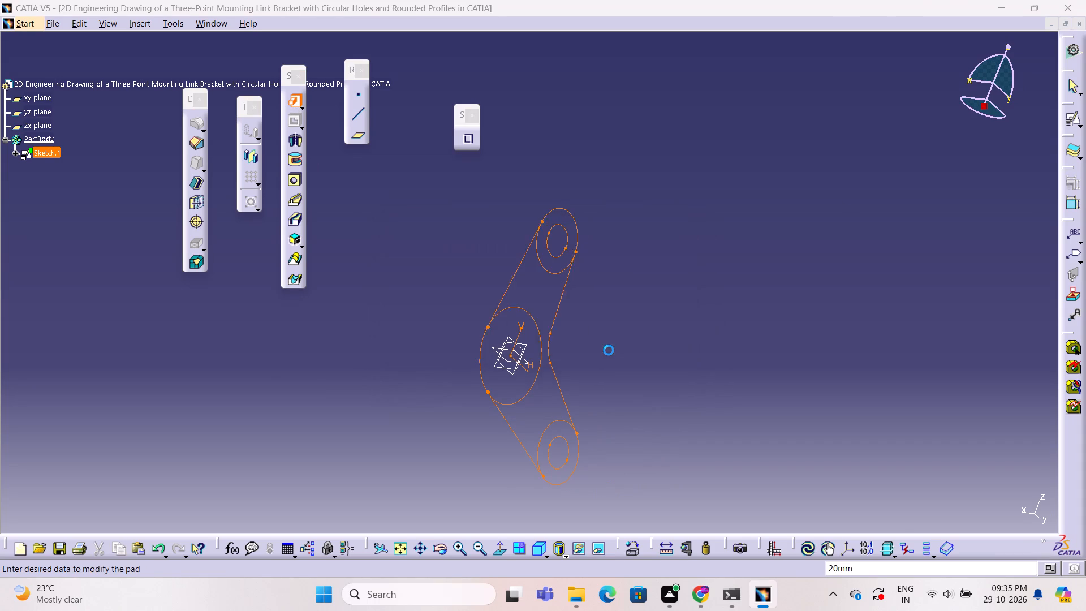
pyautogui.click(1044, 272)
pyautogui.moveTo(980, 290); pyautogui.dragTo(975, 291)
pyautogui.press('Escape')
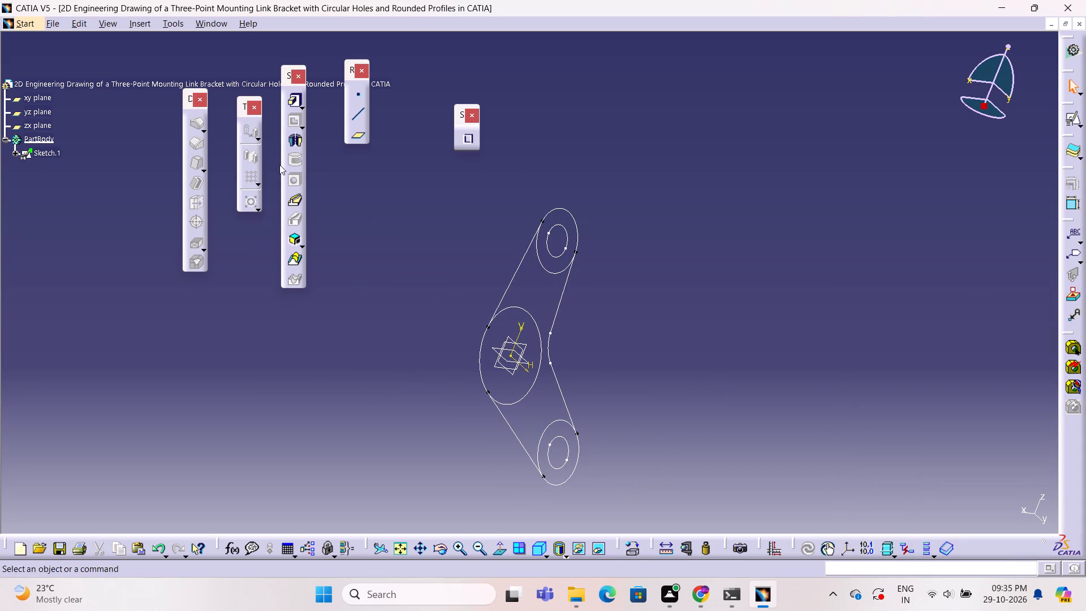
# Reopen Sketch.1, run Sketch Analysis on its geometry, and delete the opened three-curve implicit profile on the bracket's inner side.
pyautogui.tripleClick(49, 153)
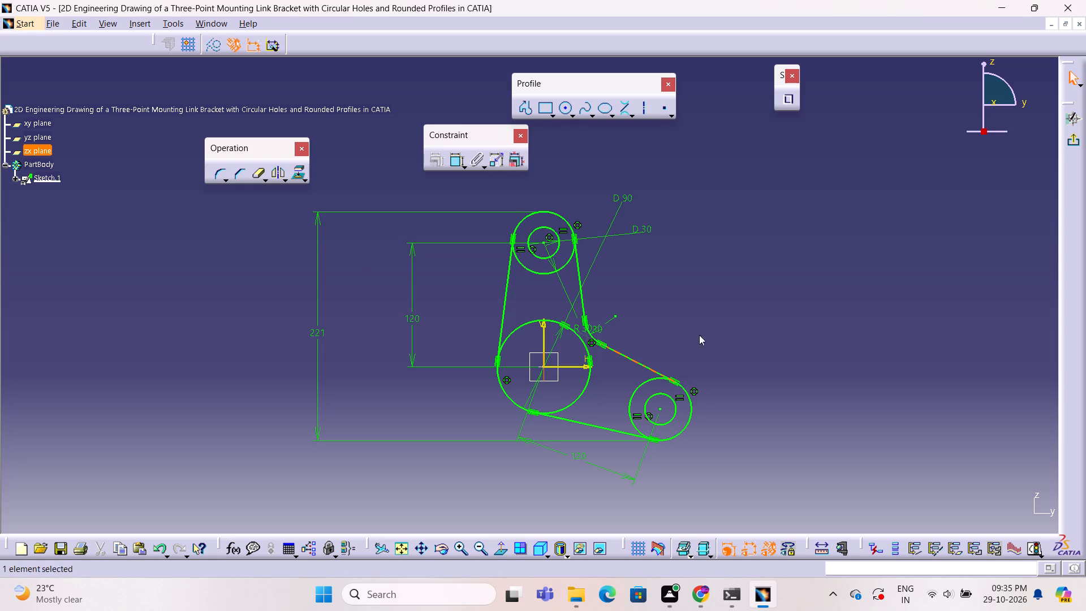
pyautogui.keyDown('ctrl'); pyautogui.moveTo(736, 341); pyautogui.dragTo(735, 329, button='middle'); pyautogui.keyUp('ctrl')
pyautogui.click(1033, 550)
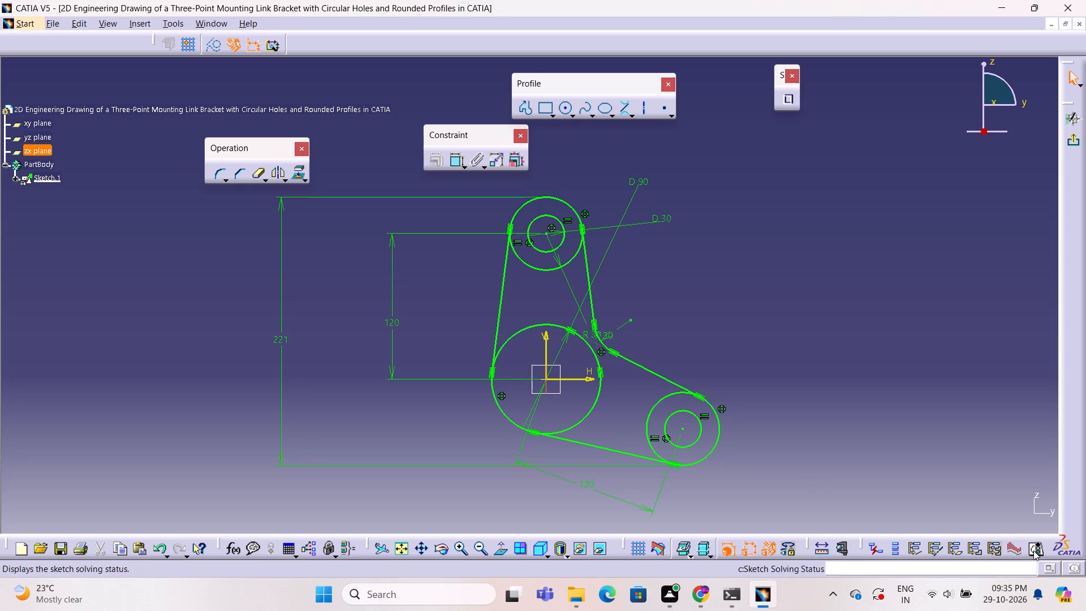
pyautogui.click(1032, 488)
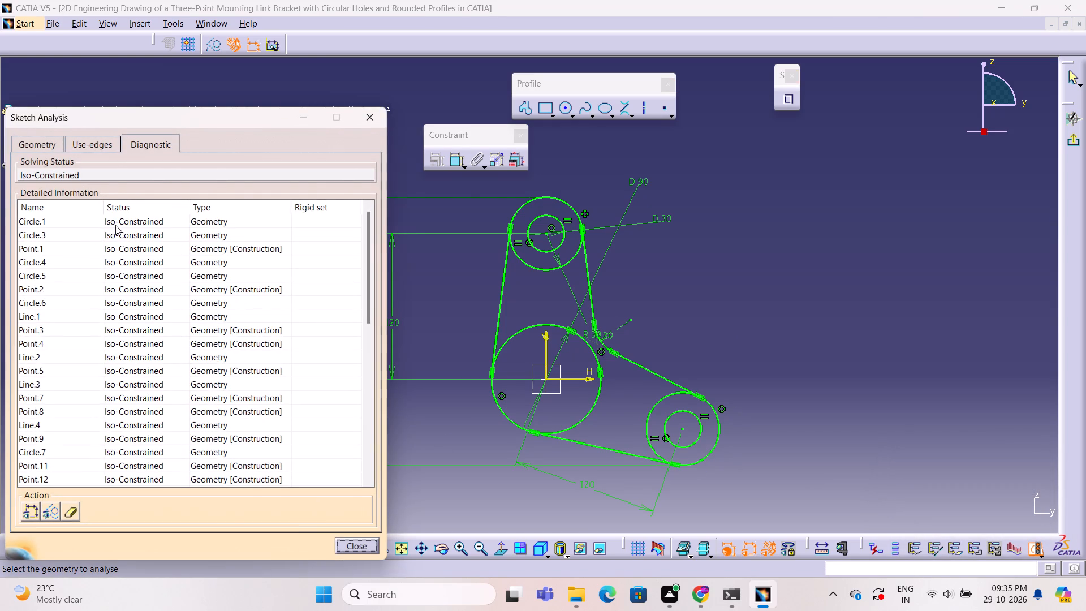
pyautogui.click(47, 139)
pyautogui.click(124, 217)
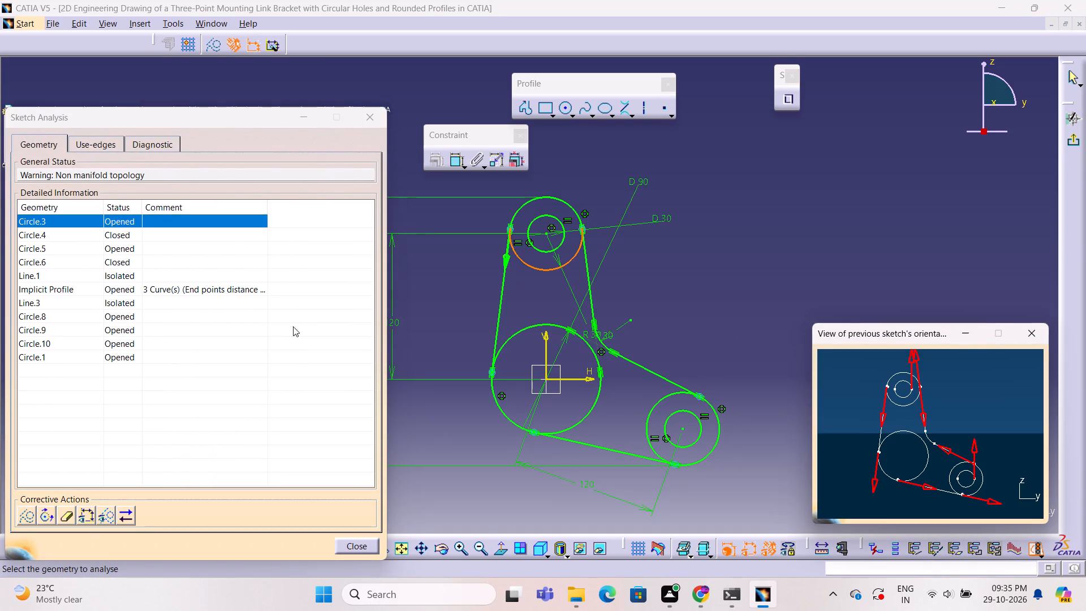
pyautogui.click(121, 290)
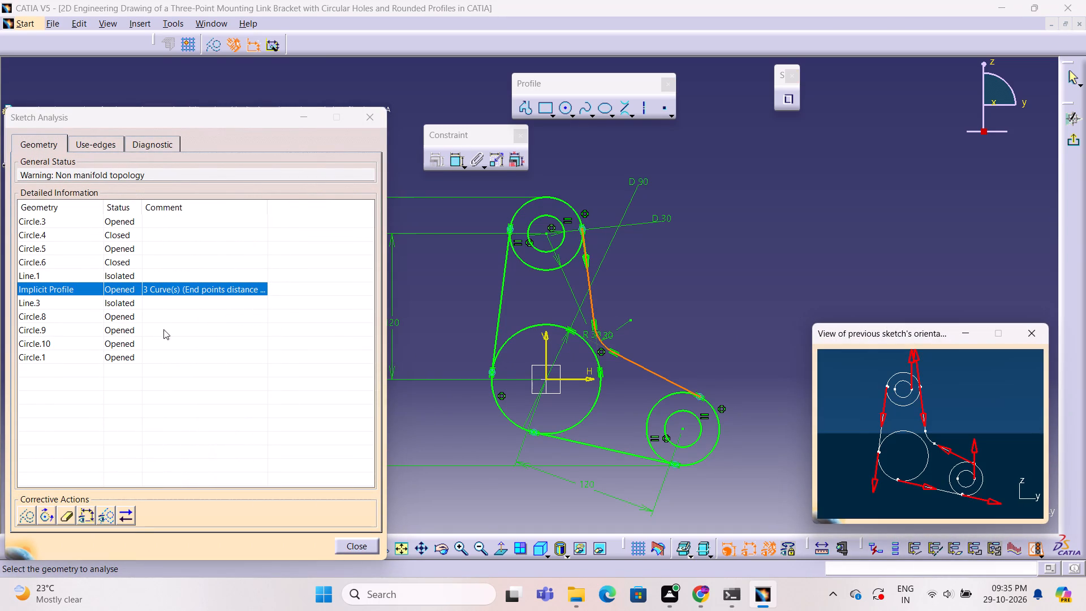
pyautogui.click(62, 519)
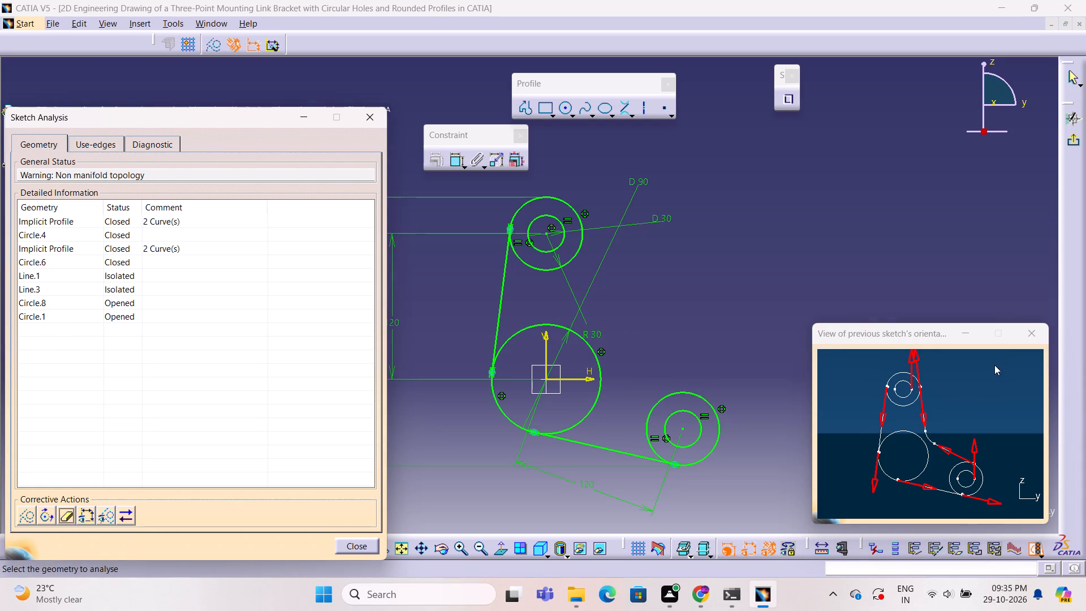
pyautogui.click(1024, 337)
pyautogui.click(904, 343)
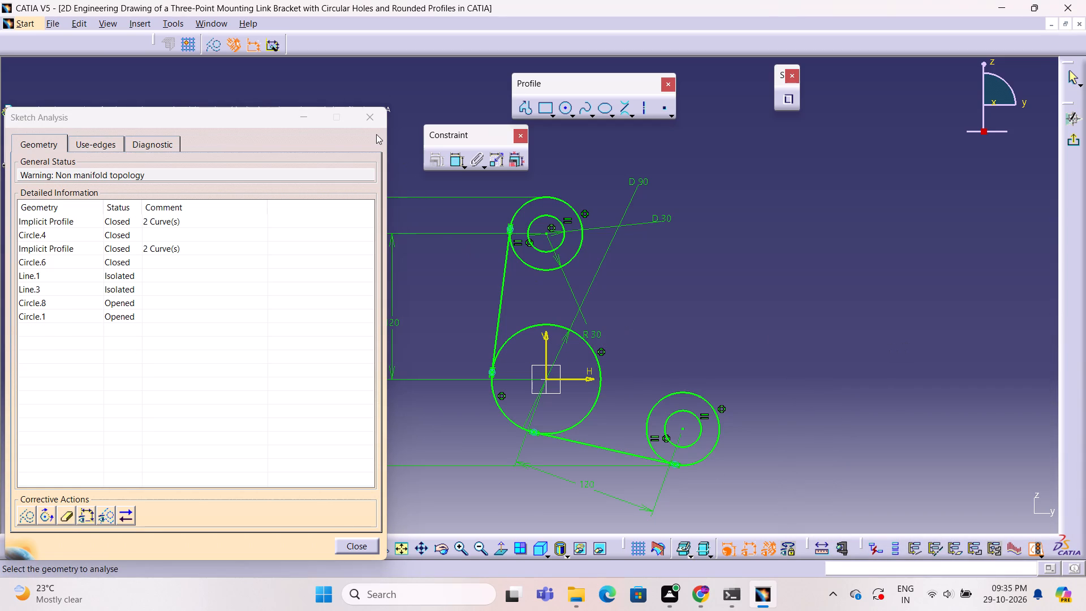
pyautogui.click(369, 123)
pyautogui.click(739, 330)
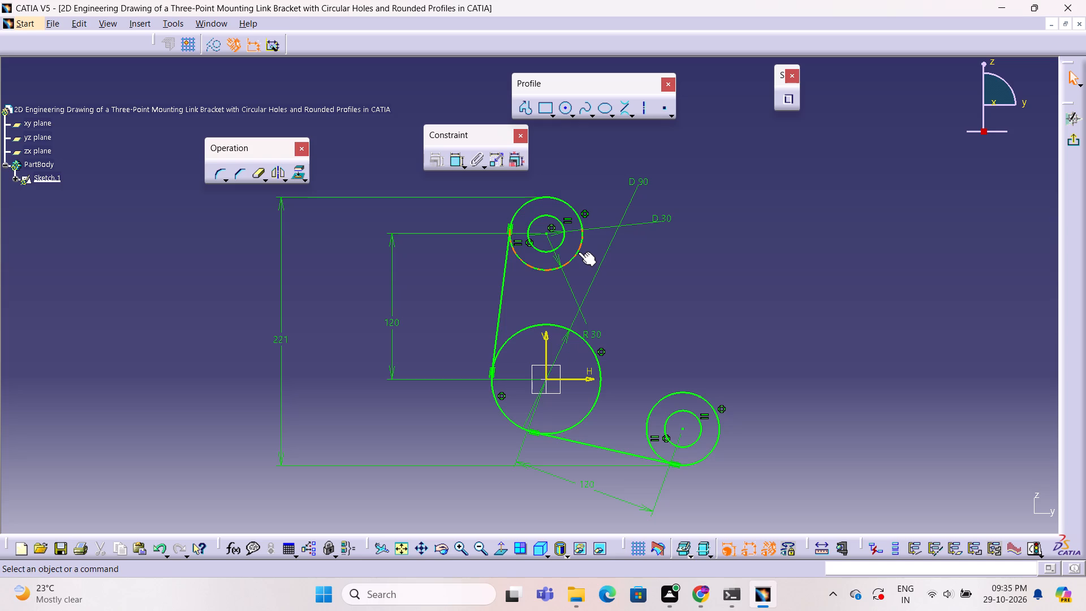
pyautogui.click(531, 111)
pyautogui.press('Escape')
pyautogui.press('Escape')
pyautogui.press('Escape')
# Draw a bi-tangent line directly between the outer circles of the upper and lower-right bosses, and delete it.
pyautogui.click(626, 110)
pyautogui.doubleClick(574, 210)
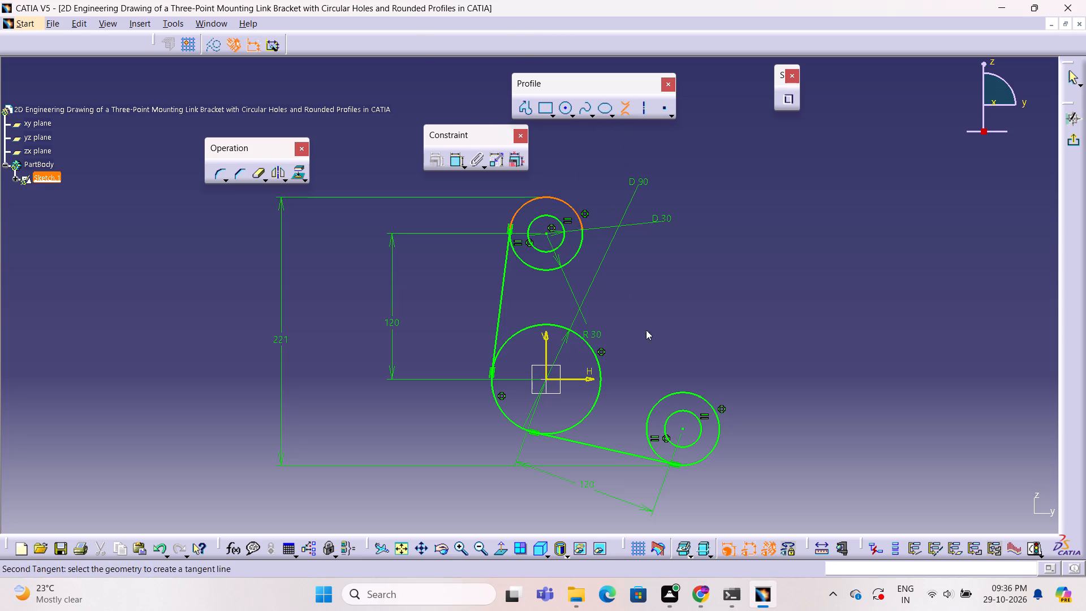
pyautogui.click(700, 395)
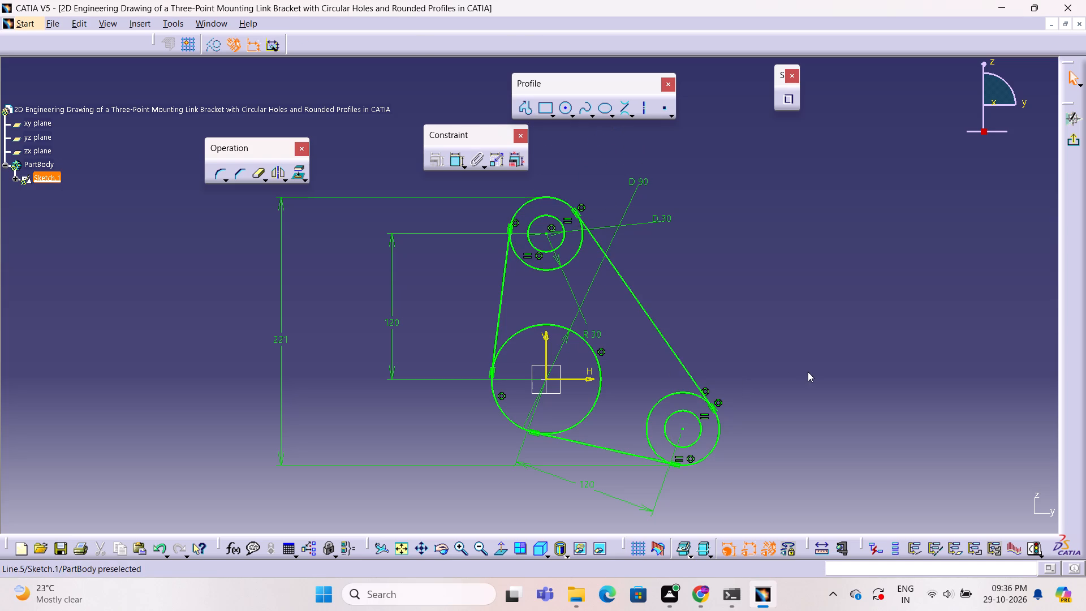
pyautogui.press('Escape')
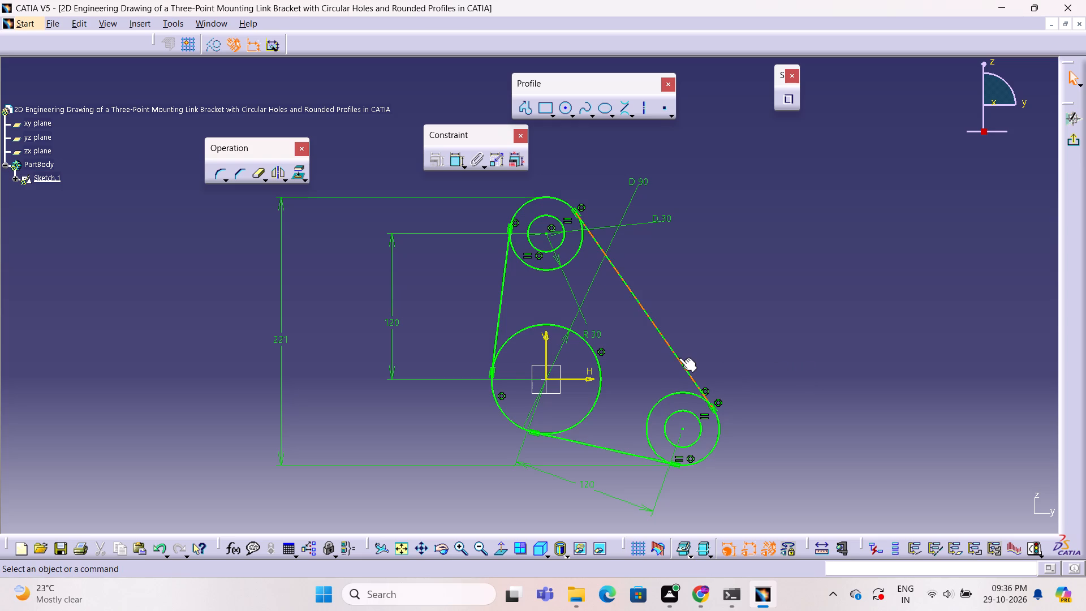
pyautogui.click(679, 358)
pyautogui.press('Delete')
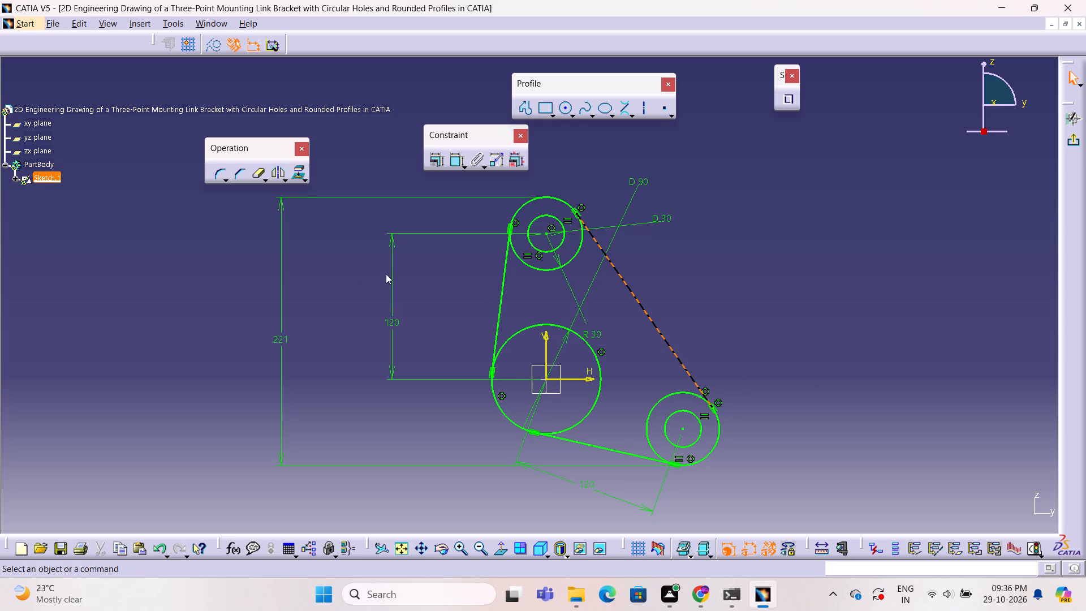
# Draw inner-side bi-tangent lines connecting the 90 mm circle to the outer circles of the upper and lower-right bosses.
pyautogui.click(618, 111)
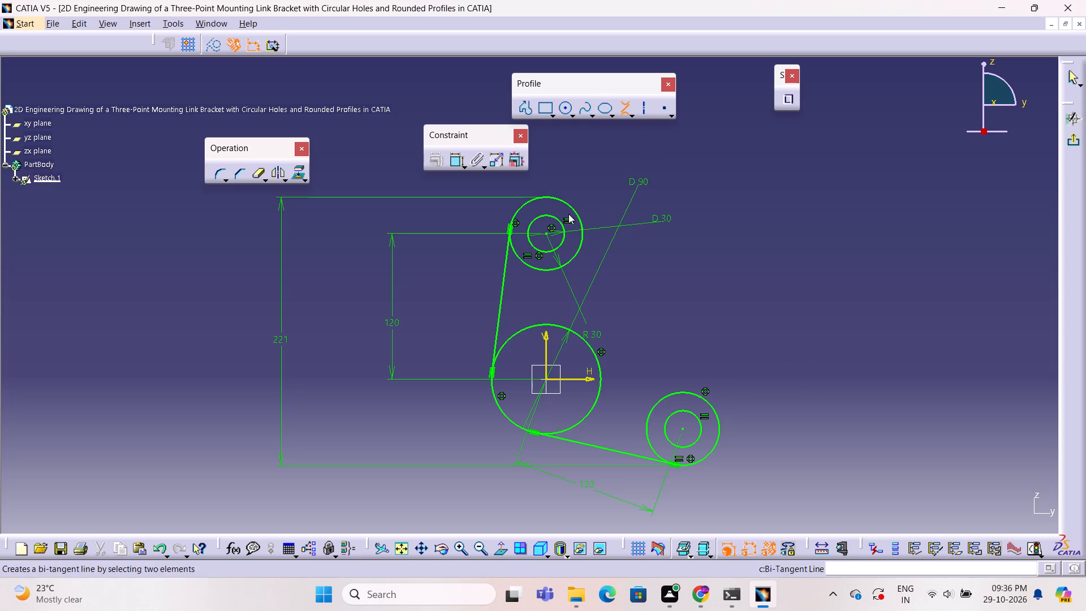
pyautogui.click(580, 218)
pyautogui.click(596, 352)
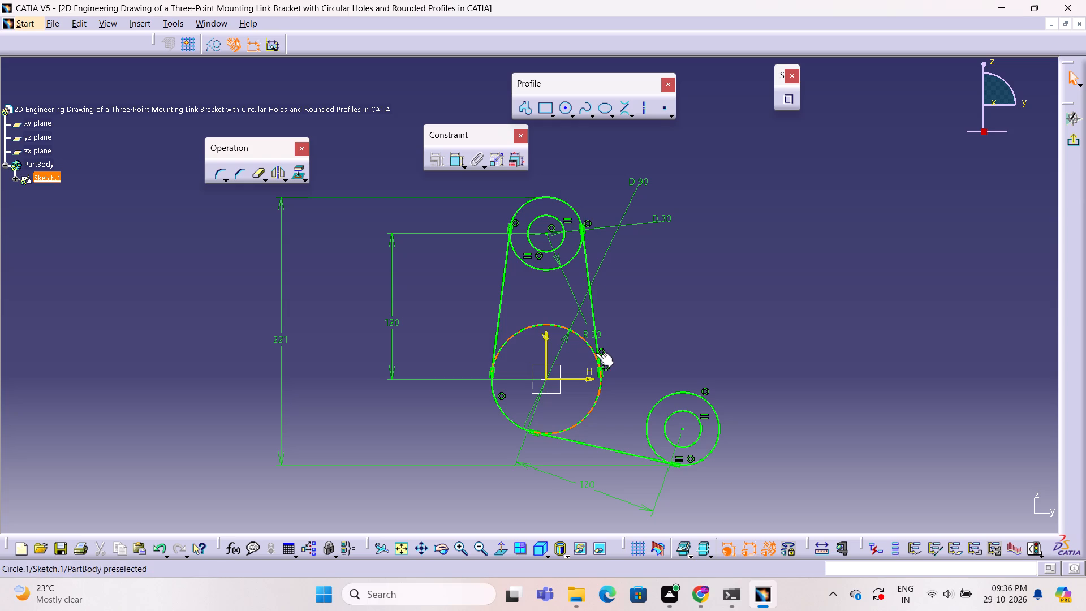
pyautogui.click(745, 297)
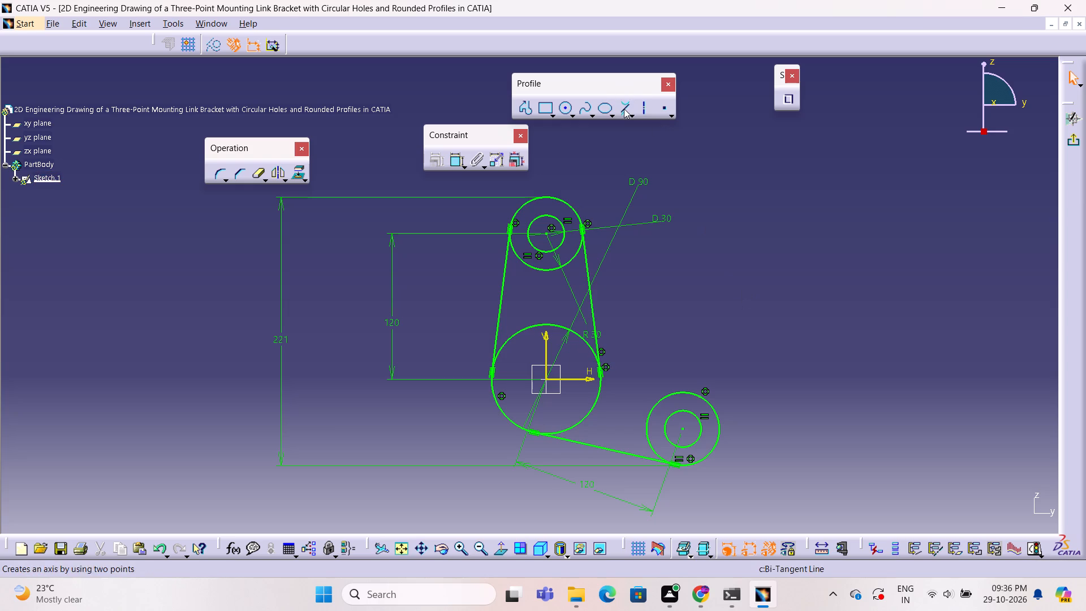
pyautogui.click(624, 109)
pyautogui.click(686, 392)
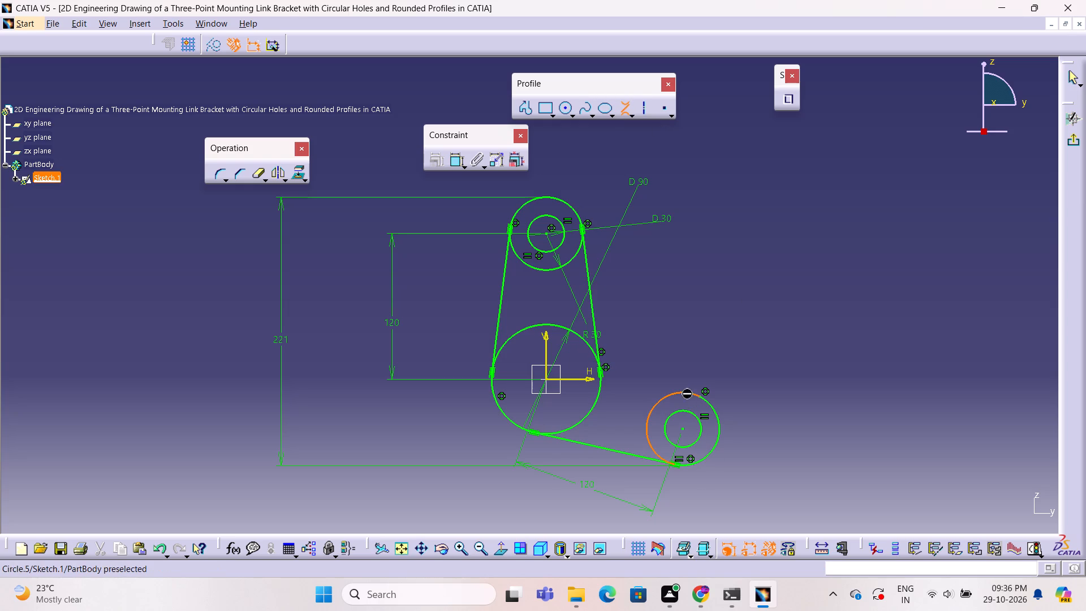
pyautogui.click(572, 330)
pyautogui.press('Escape')
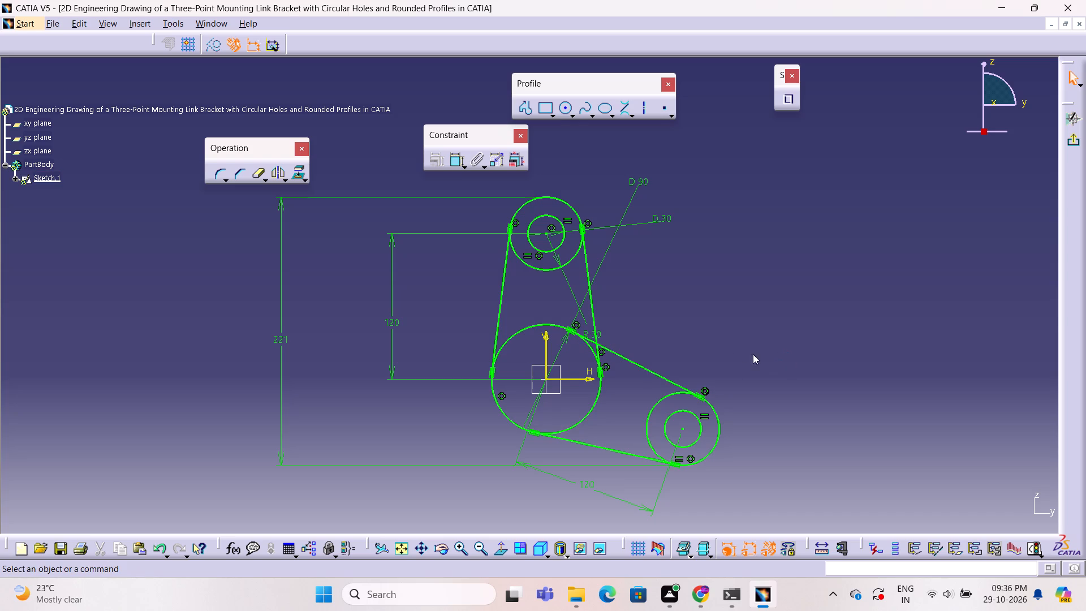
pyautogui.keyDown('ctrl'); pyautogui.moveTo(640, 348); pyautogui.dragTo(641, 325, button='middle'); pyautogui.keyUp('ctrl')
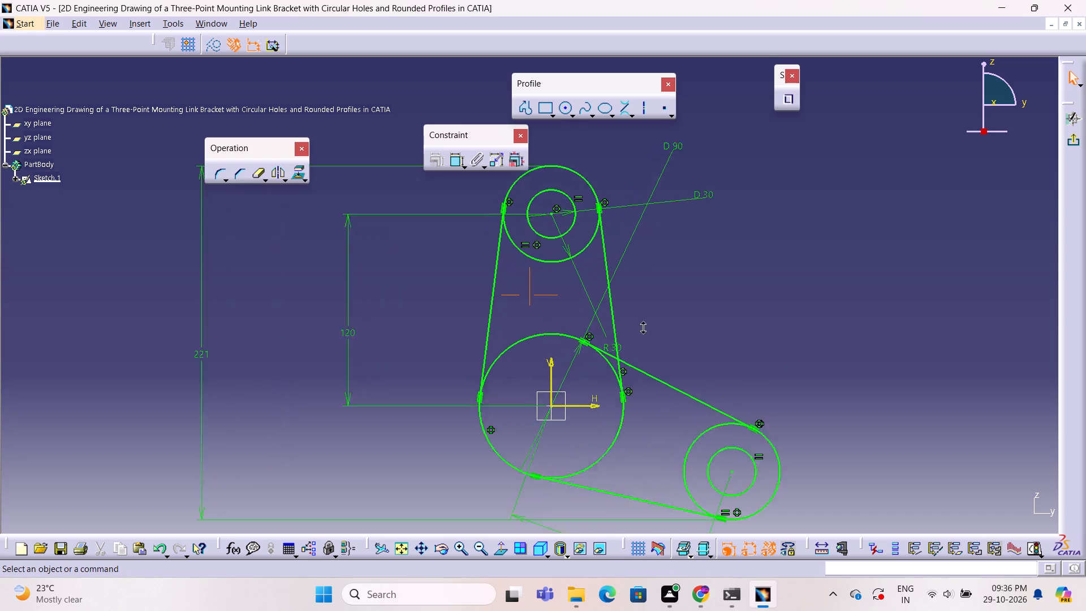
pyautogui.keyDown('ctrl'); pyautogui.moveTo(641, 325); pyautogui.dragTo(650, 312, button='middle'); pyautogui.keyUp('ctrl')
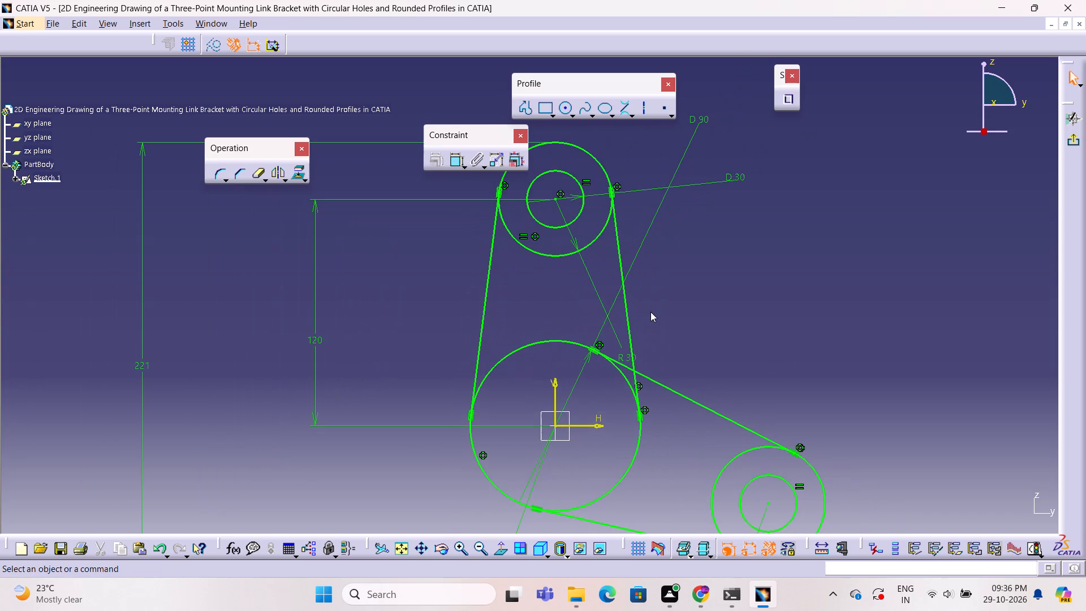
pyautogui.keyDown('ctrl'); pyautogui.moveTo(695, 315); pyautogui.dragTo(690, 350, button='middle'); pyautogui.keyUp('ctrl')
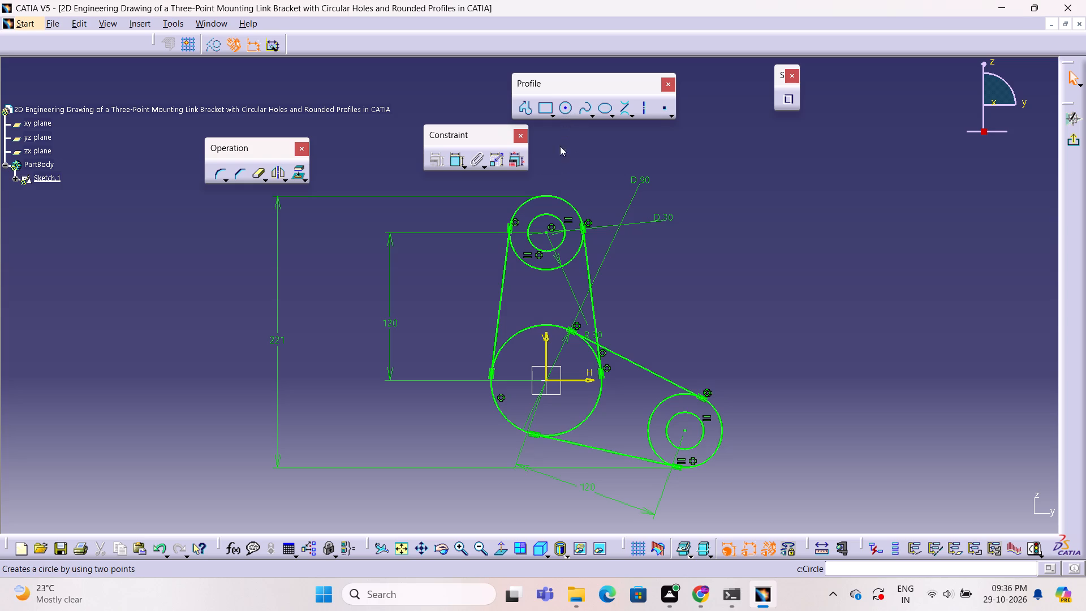
# Round the corner between the two inner-side tangent lines with a Corner of 30 mm radius.
pyautogui.click(217, 175)
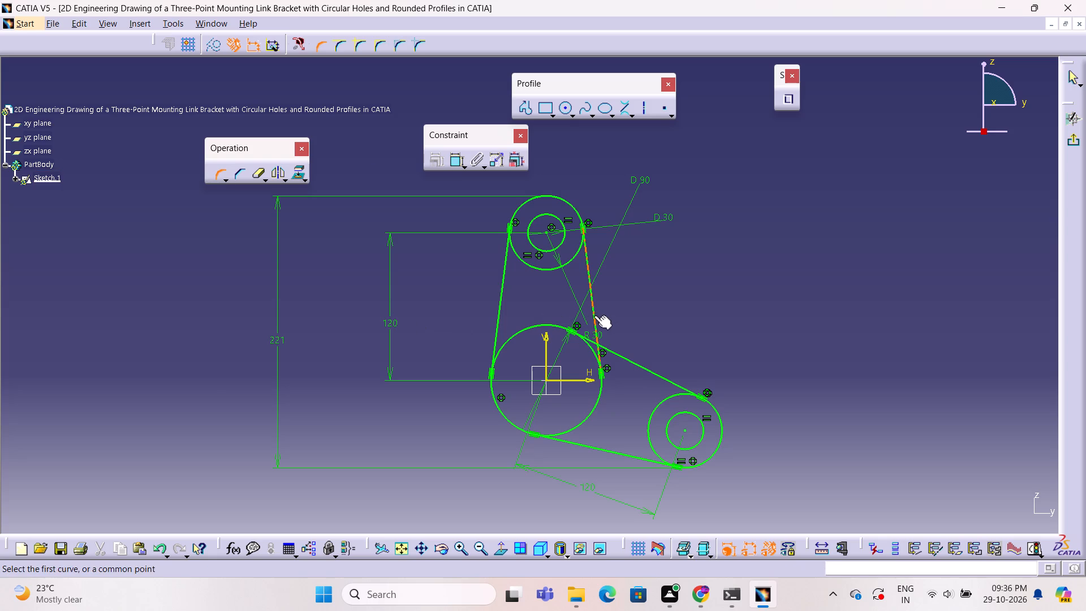
pyautogui.click(594, 315)
pyautogui.click(618, 352)
pyautogui.click(614, 342)
pyautogui.click(712, 323)
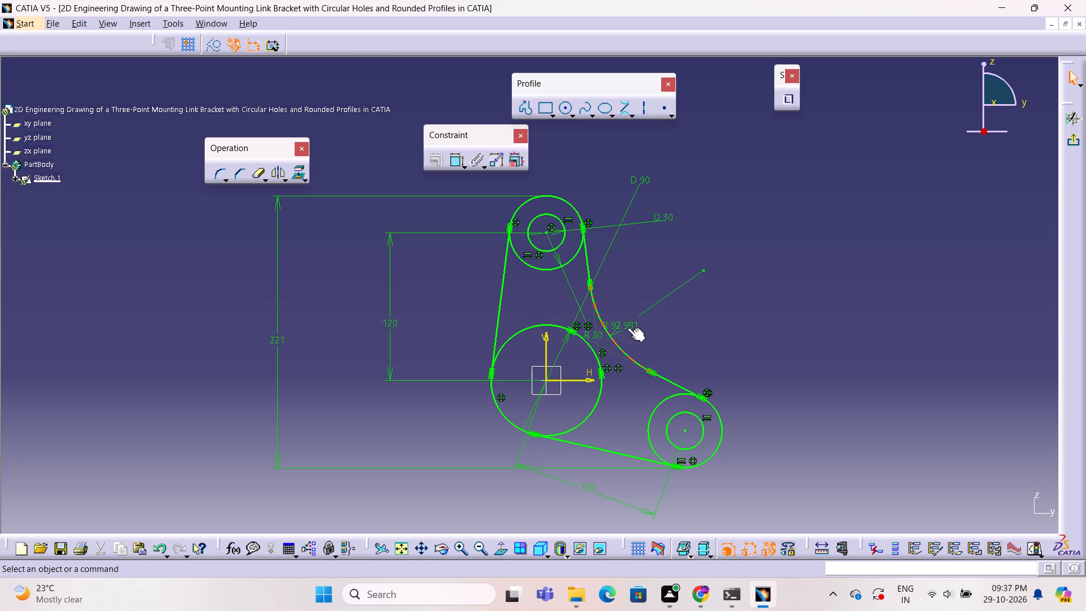
pyautogui.doubleClick(627, 326)
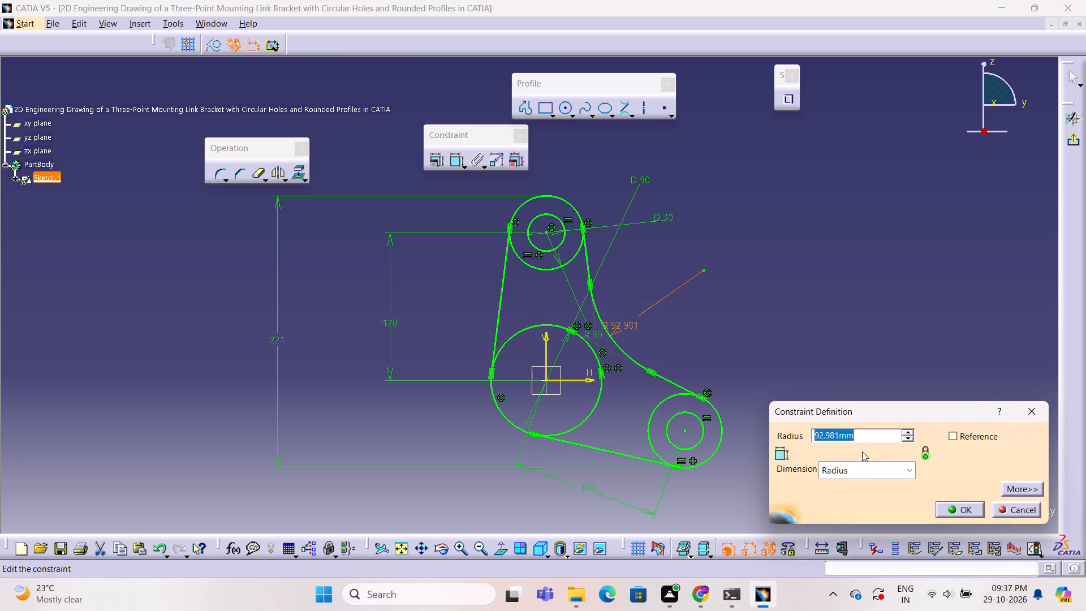
pyautogui.press('3')
pyautogui.press('0')
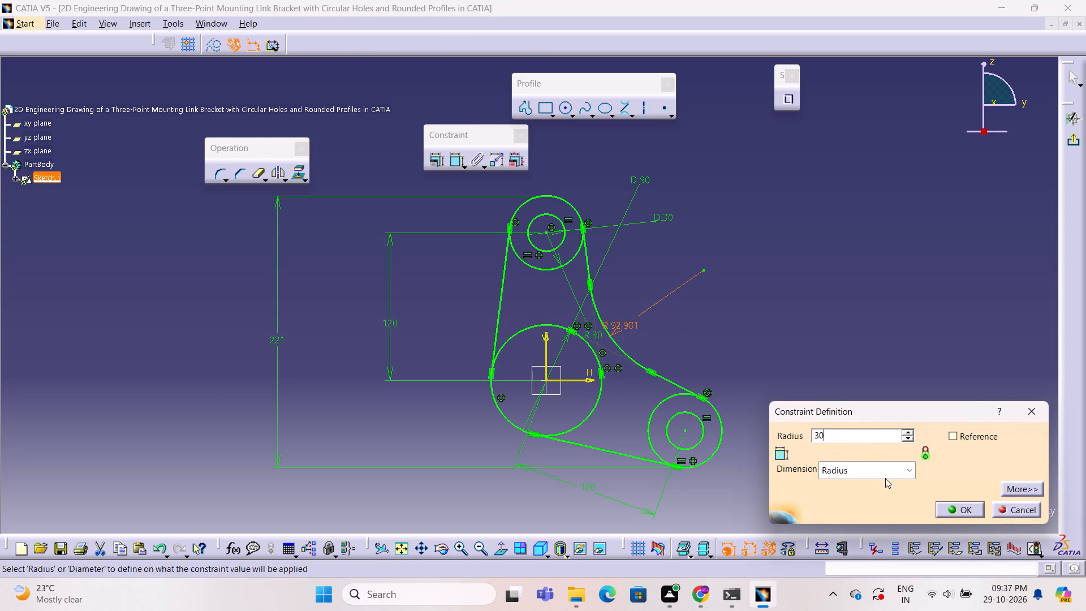
pyautogui.click(951, 505)
pyautogui.click(804, 427)
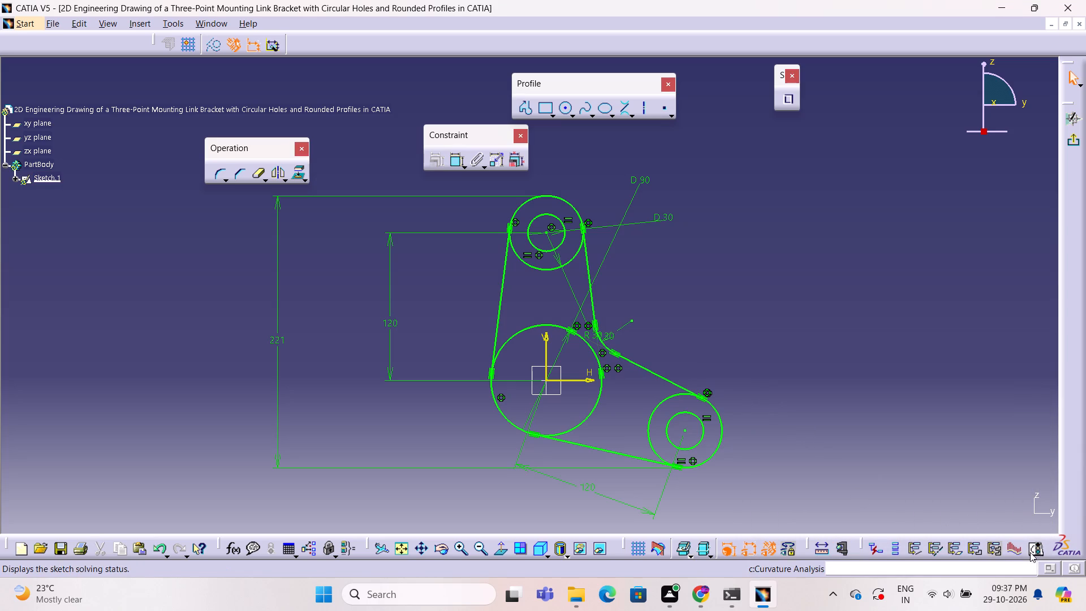
# Run the Sketch Analysis diagnostic and delete the under-constrained points Point.5 and Point.9.
pyautogui.click(1035, 547)
pyautogui.click(1029, 487)
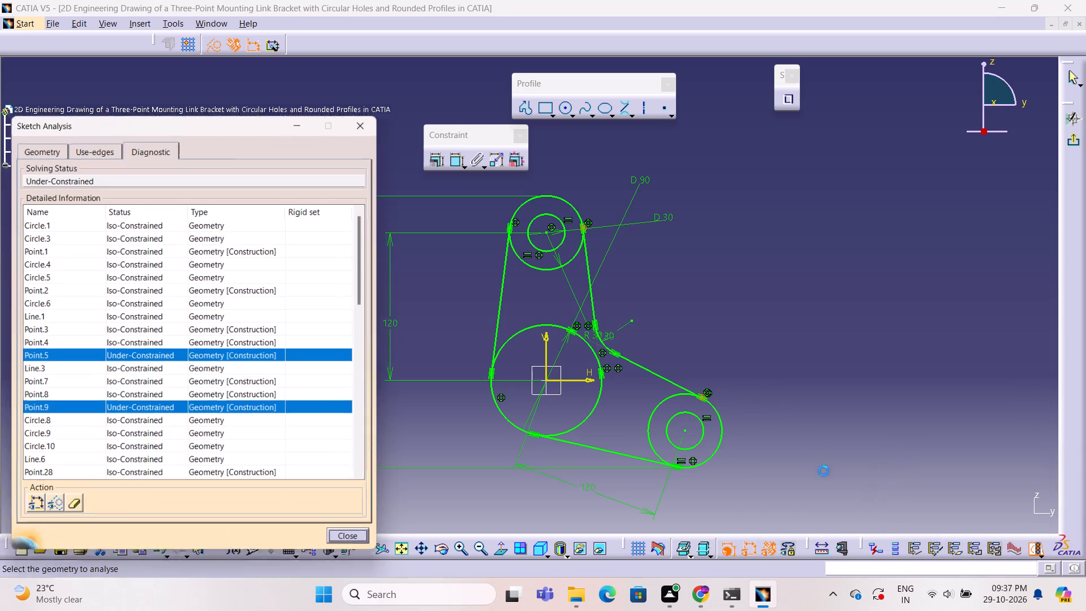
pyautogui.click(74, 507)
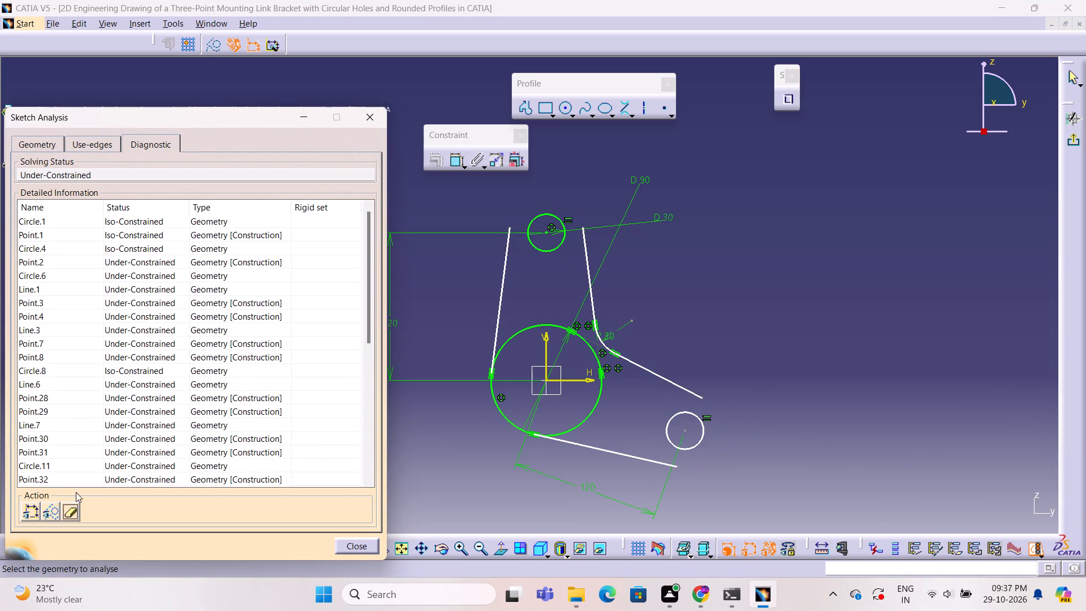
pyautogui.click(378, 121)
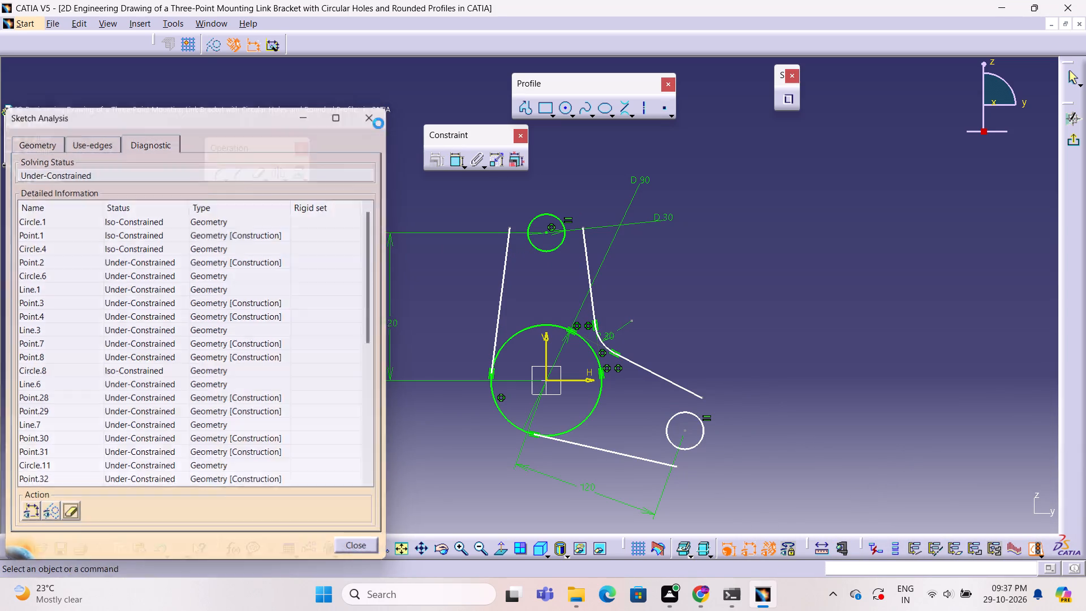
pyautogui.click(793, 221)
# Draw the upper boss's outer circle, about 30 mm in radius, centred on the 30 mm hole.
pyautogui.click(562, 111)
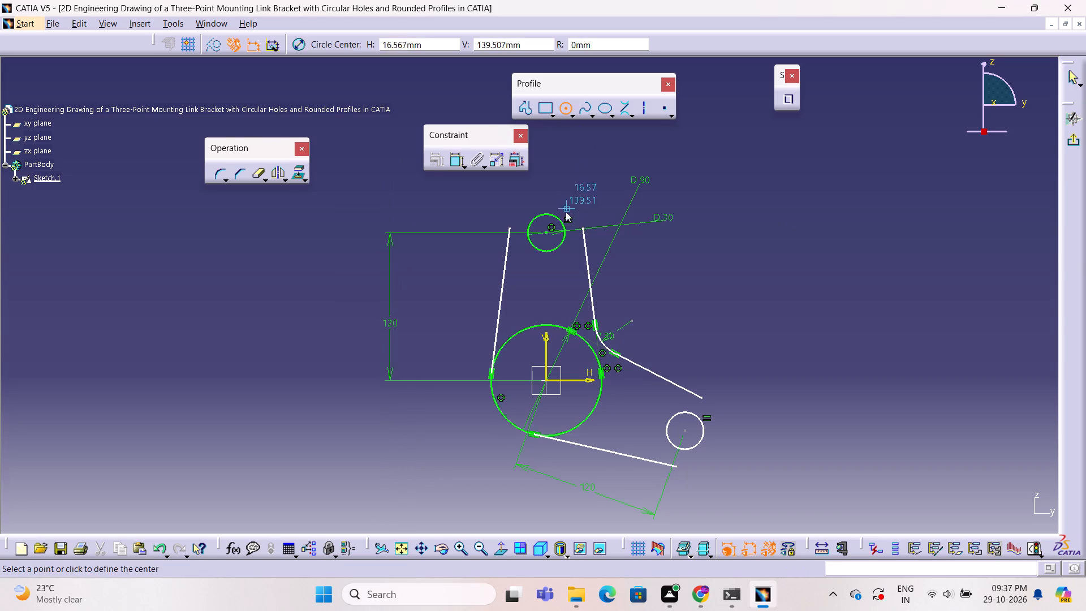
pyautogui.click(548, 234)
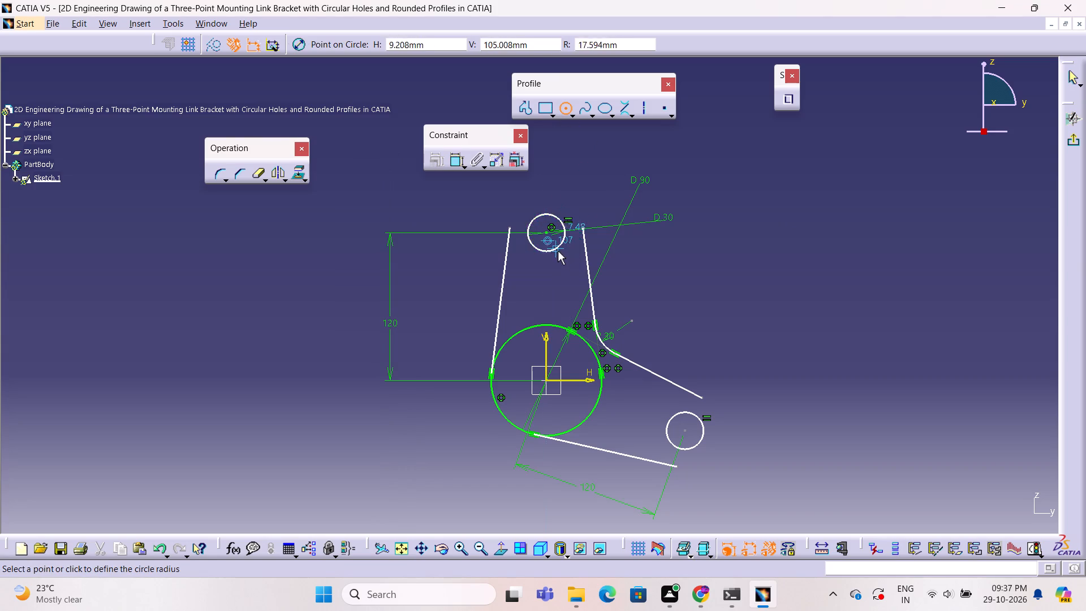
pyautogui.click(566, 263)
pyautogui.press('Escape')
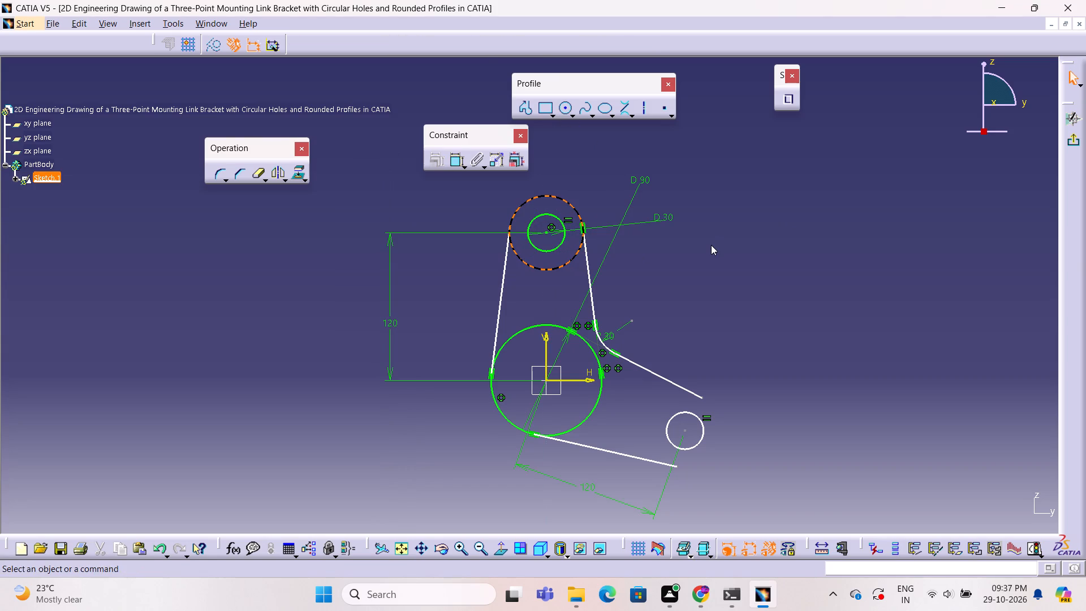
pyautogui.press('Escape')
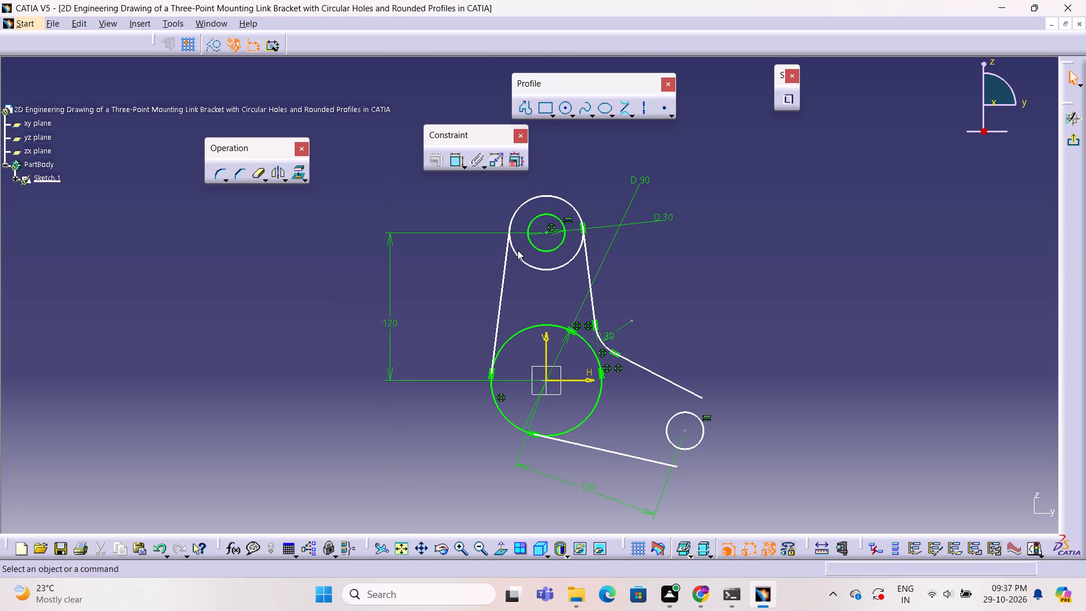
# Apply a tangency constraint between the upper boss's outer circle and the bracket's outer-side tangent line.
pyautogui.click(507, 256)
pyautogui.keyDown('ctrl'); pyautogui.click(514, 251); pyautogui.keyUp('ctrl')
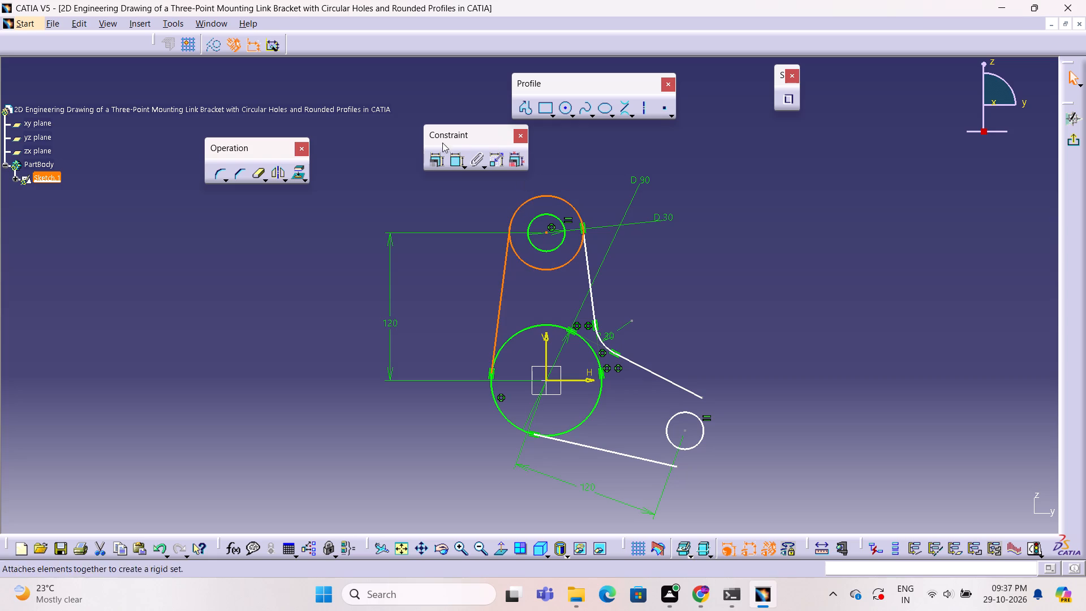
pyautogui.click(429, 161)
pyautogui.click(893, 226)
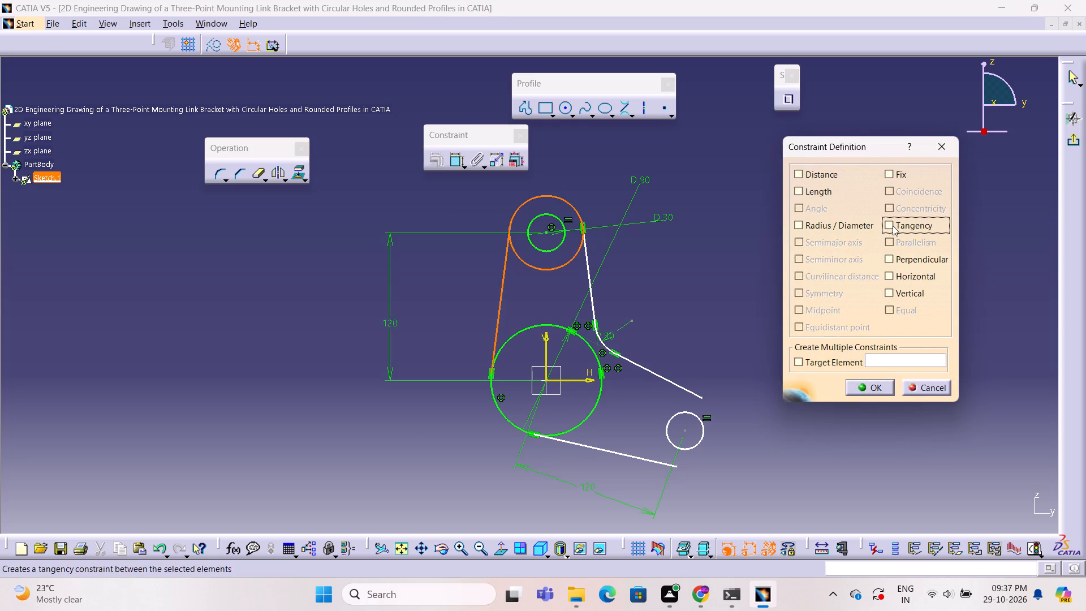
pyautogui.click(884, 389)
pyautogui.click(736, 299)
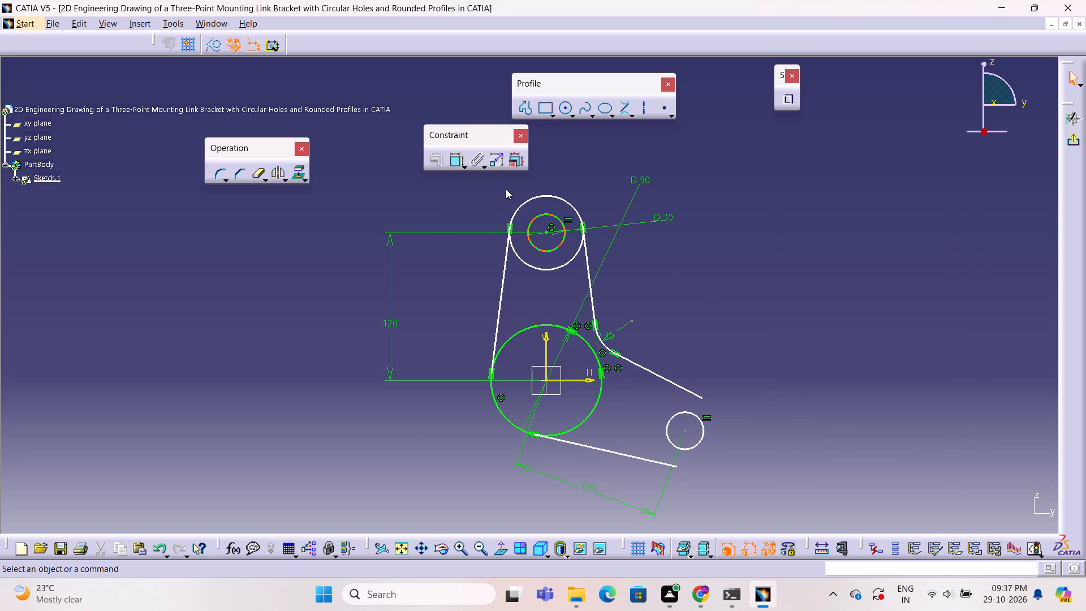
# Dimension the radius of the upper boss's outer circle.
pyautogui.click(459, 160)
pyautogui.click(568, 200)
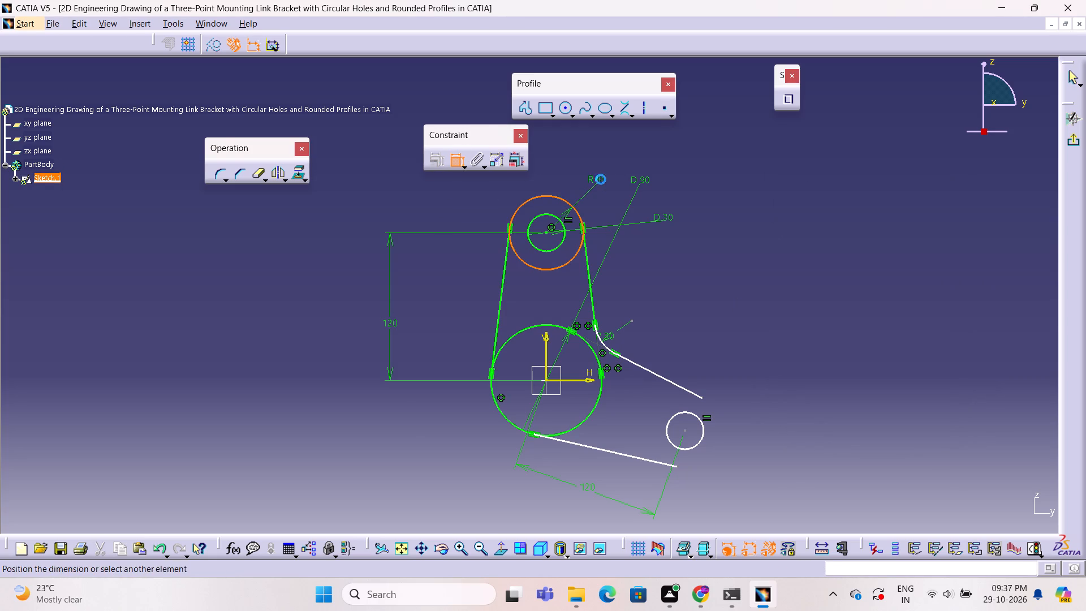
pyautogui.click(601, 179)
pyautogui.click(833, 239)
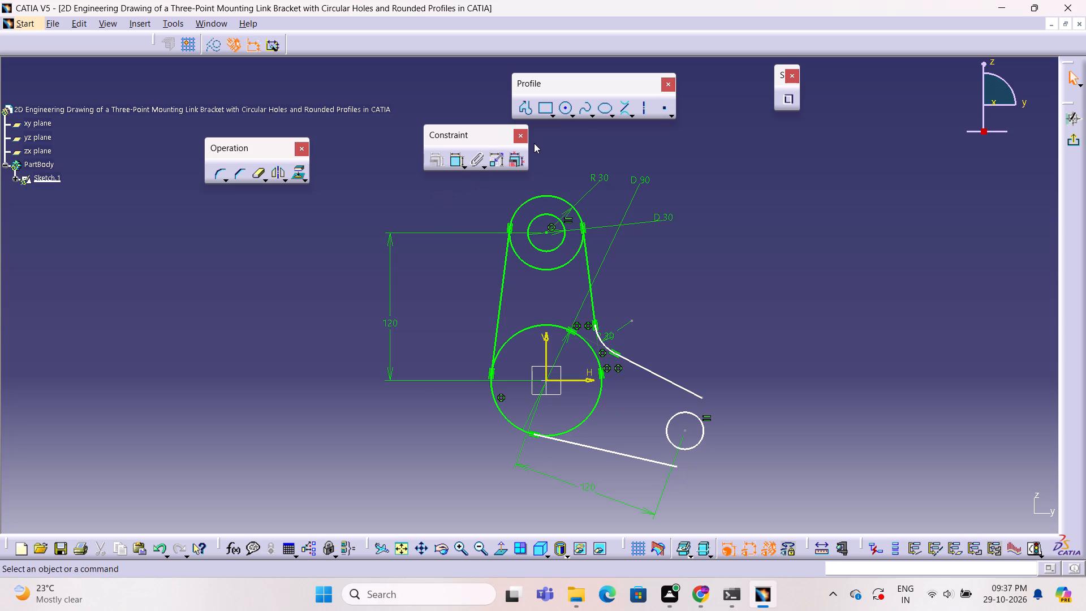
# Draw the lower-right boss's outer circle from the hole's centre, reaching the ends of the two tangent lines.
pyautogui.click(566, 111)
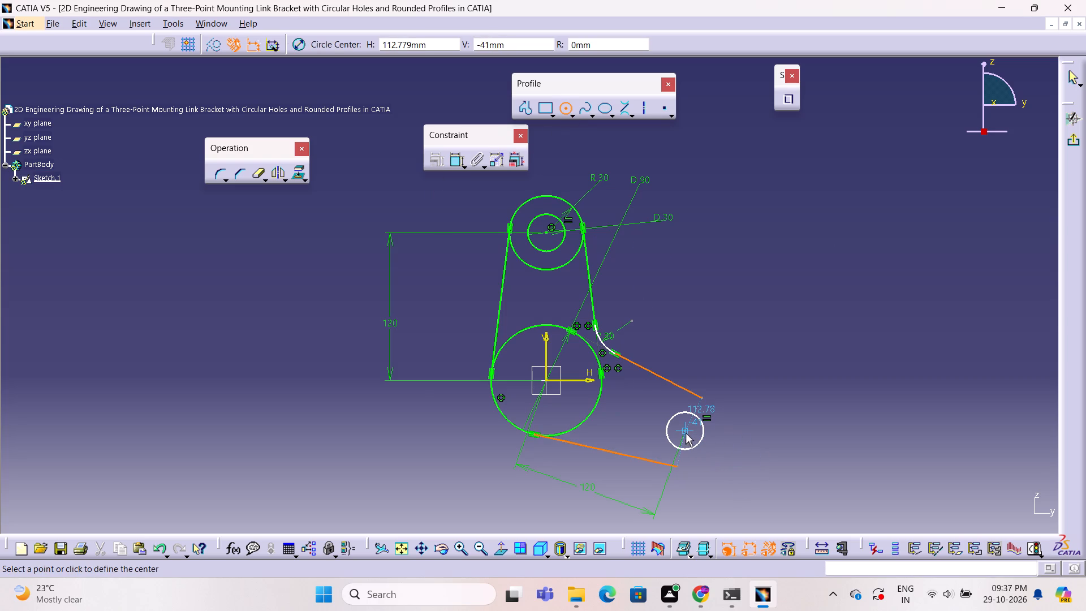
pyautogui.doubleClick(686, 432)
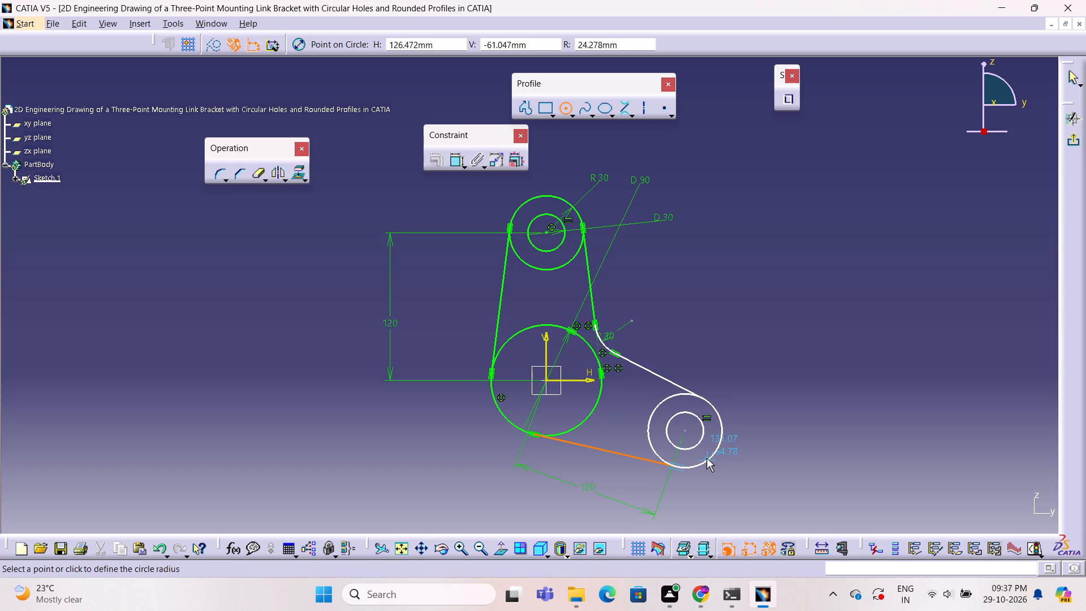
pyautogui.click(706, 458)
pyautogui.press('Escape')
pyautogui.press('Escape')
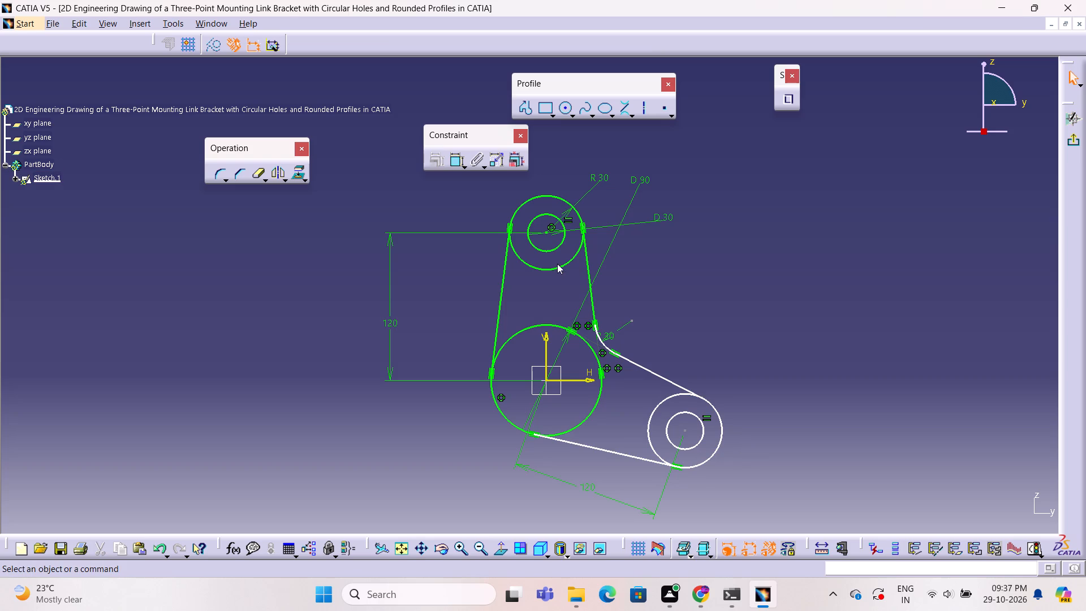
# Apply an Equal constraint between the outer circles of the upper and lower-right bosses.
pyautogui.click(561, 269)
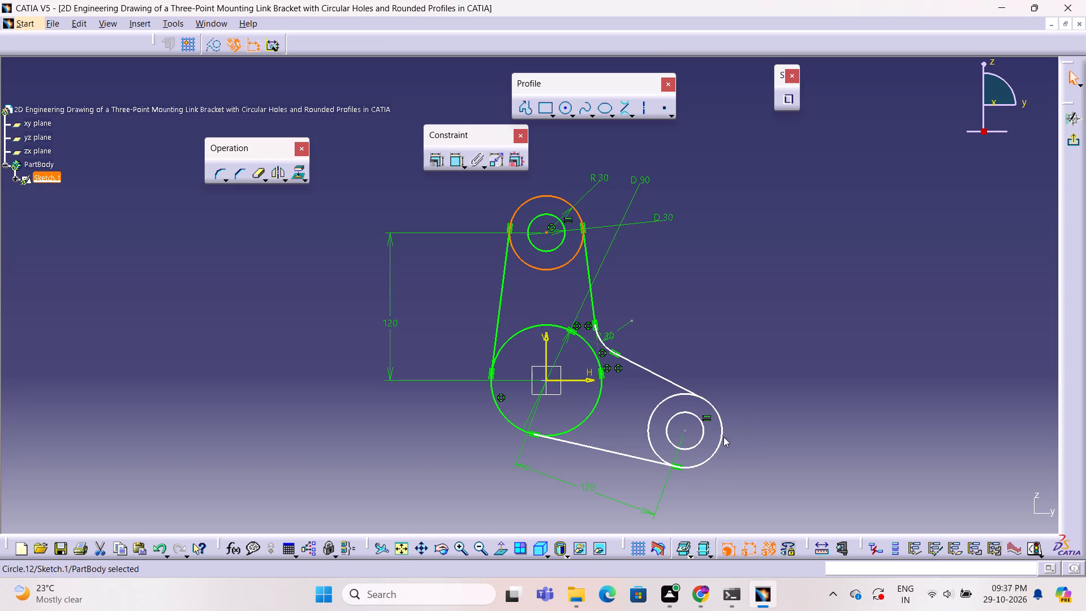
pyautogui.keyDown('ctrl'); pyautogui.click(722, 438); pyautogui.keyUp('ctrl')
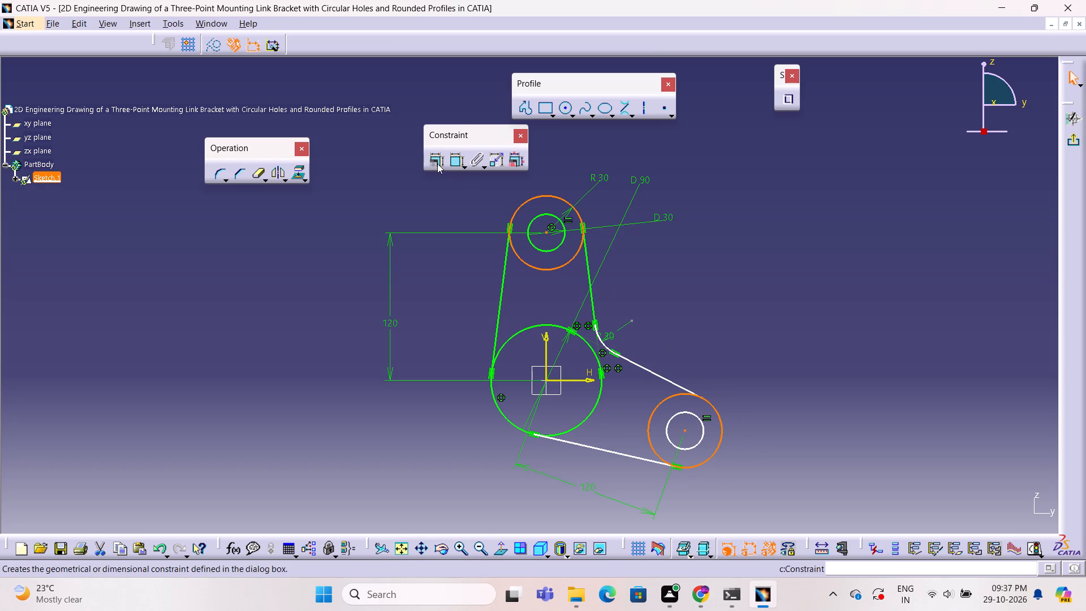
pyautogui.click(437, 163)
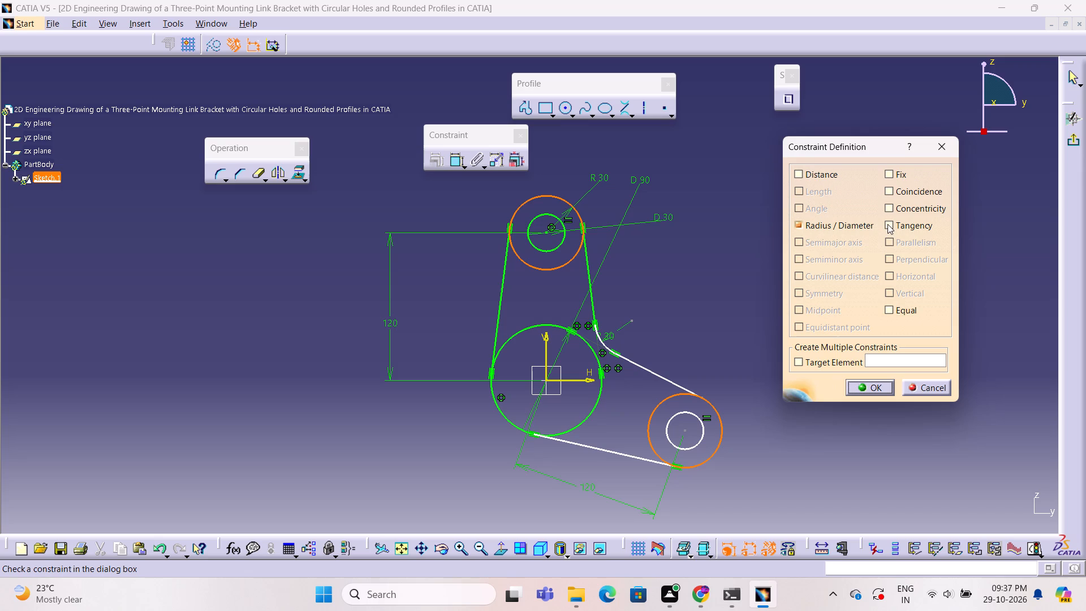
pyautogui.click(887, 310)
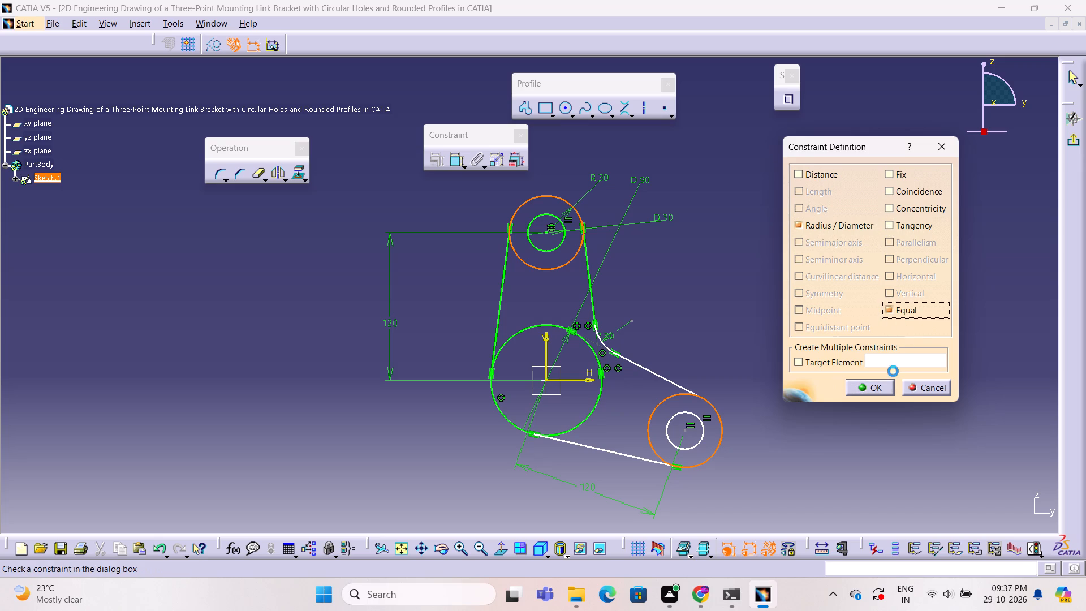
pyautogui.click(885, 388)
pyautogui.click(864, 384)
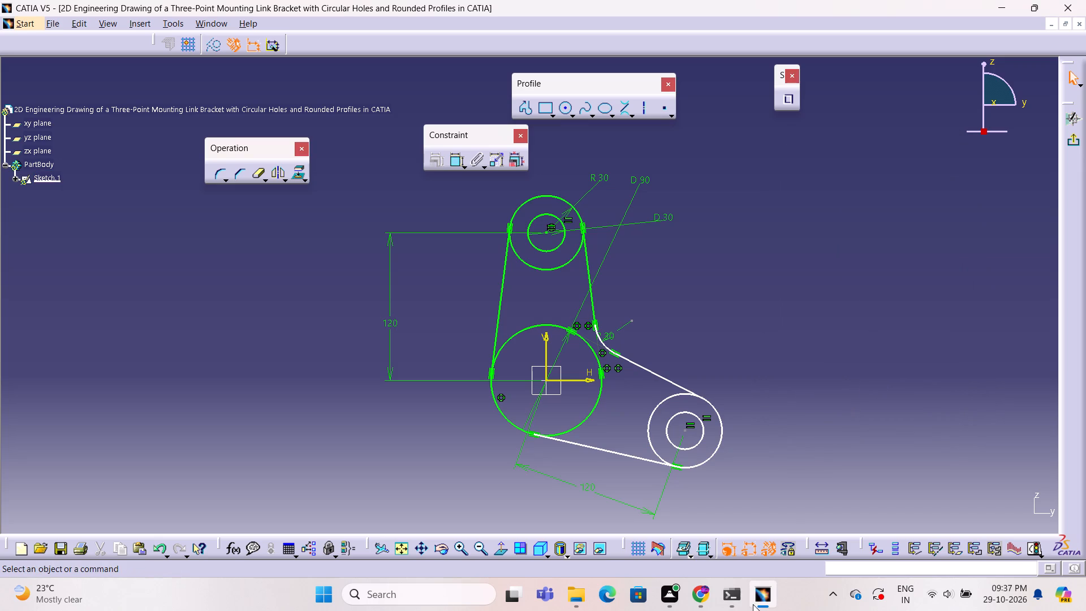
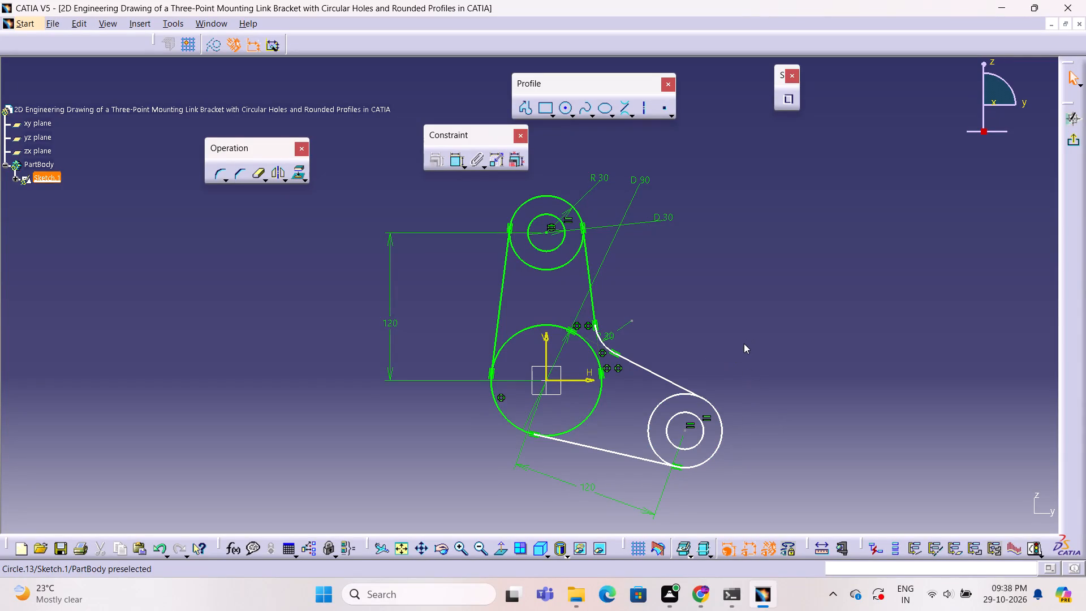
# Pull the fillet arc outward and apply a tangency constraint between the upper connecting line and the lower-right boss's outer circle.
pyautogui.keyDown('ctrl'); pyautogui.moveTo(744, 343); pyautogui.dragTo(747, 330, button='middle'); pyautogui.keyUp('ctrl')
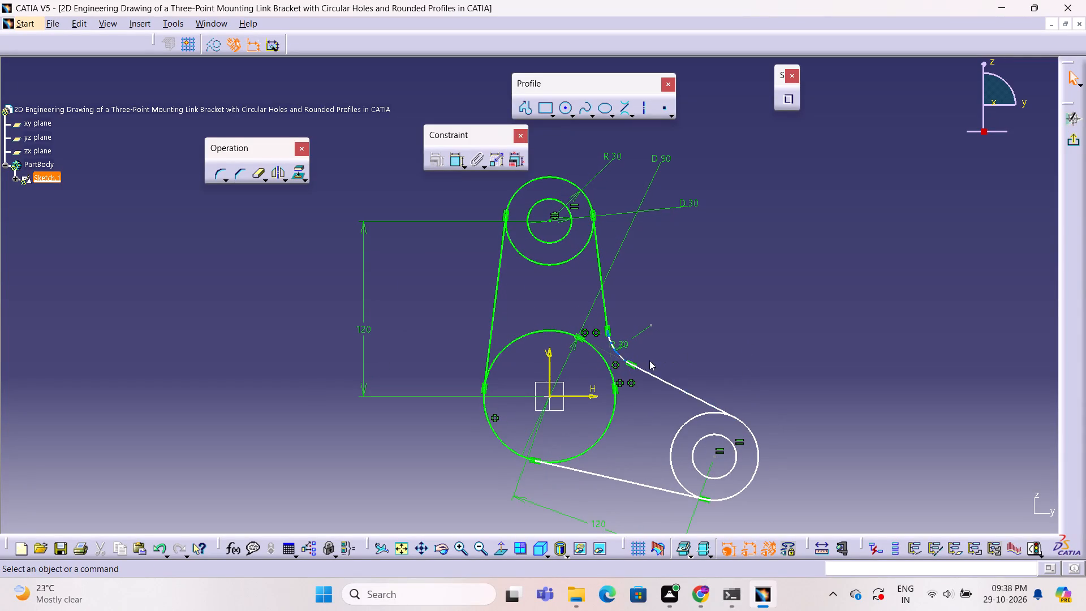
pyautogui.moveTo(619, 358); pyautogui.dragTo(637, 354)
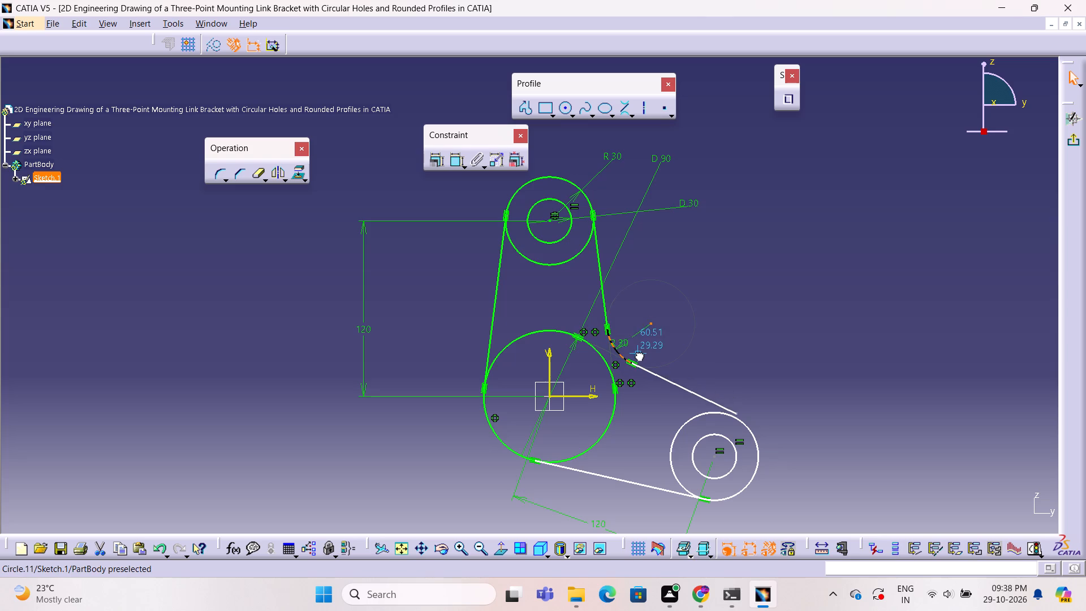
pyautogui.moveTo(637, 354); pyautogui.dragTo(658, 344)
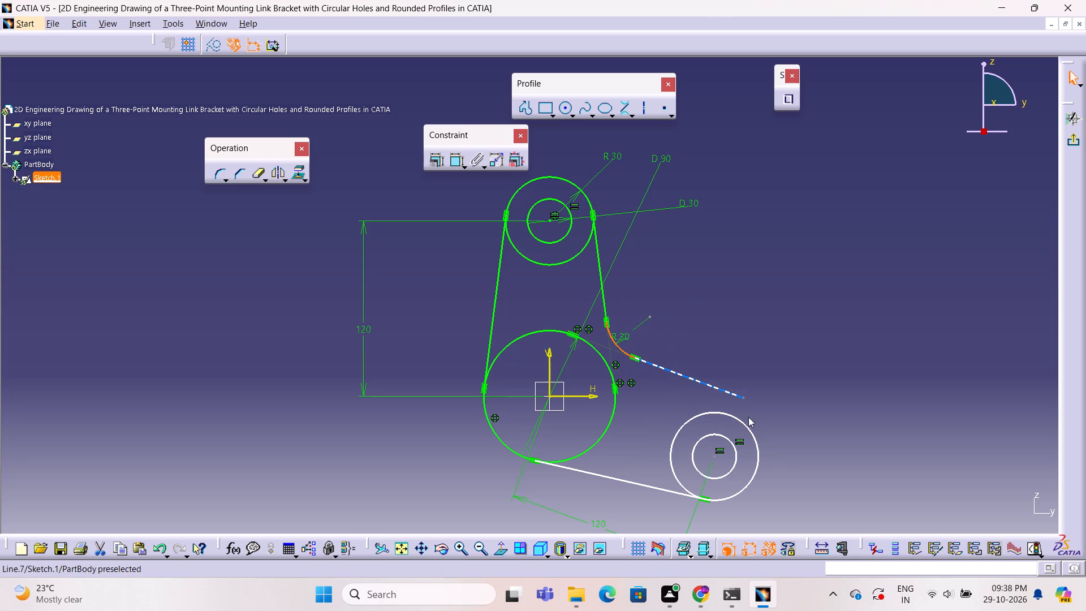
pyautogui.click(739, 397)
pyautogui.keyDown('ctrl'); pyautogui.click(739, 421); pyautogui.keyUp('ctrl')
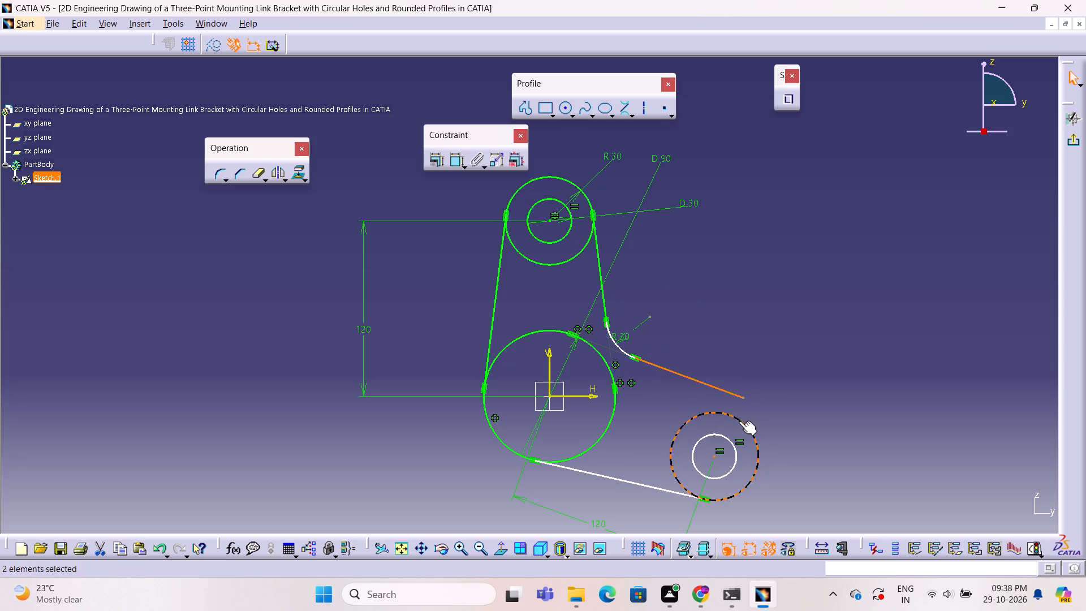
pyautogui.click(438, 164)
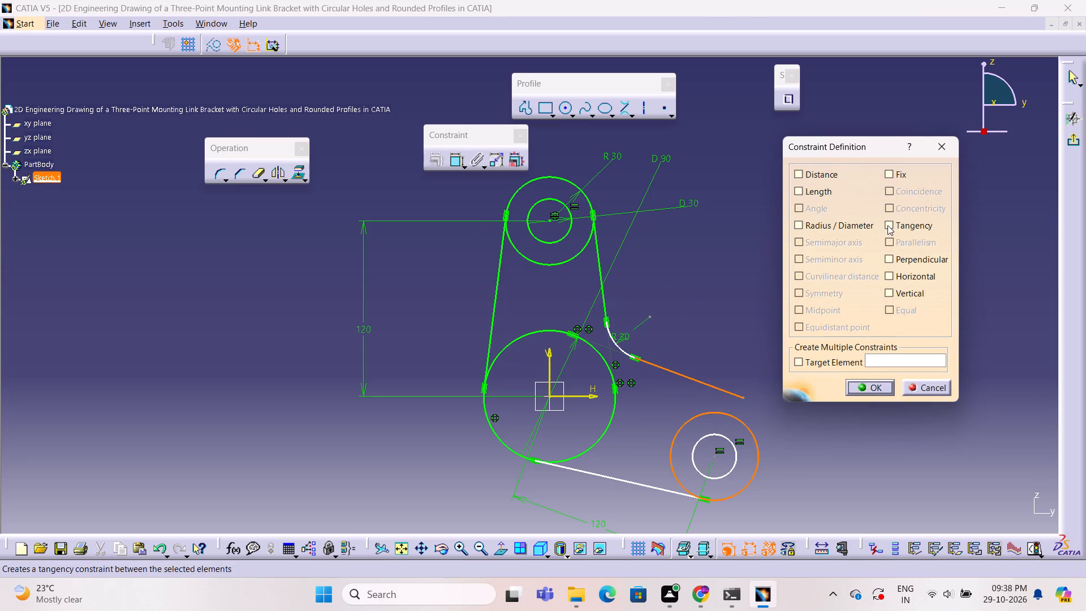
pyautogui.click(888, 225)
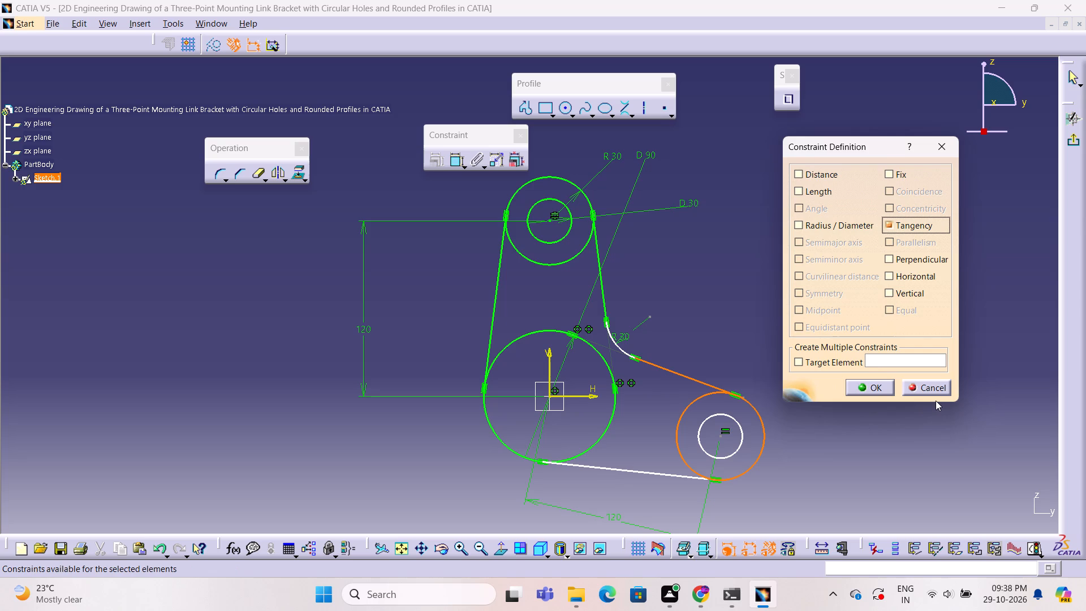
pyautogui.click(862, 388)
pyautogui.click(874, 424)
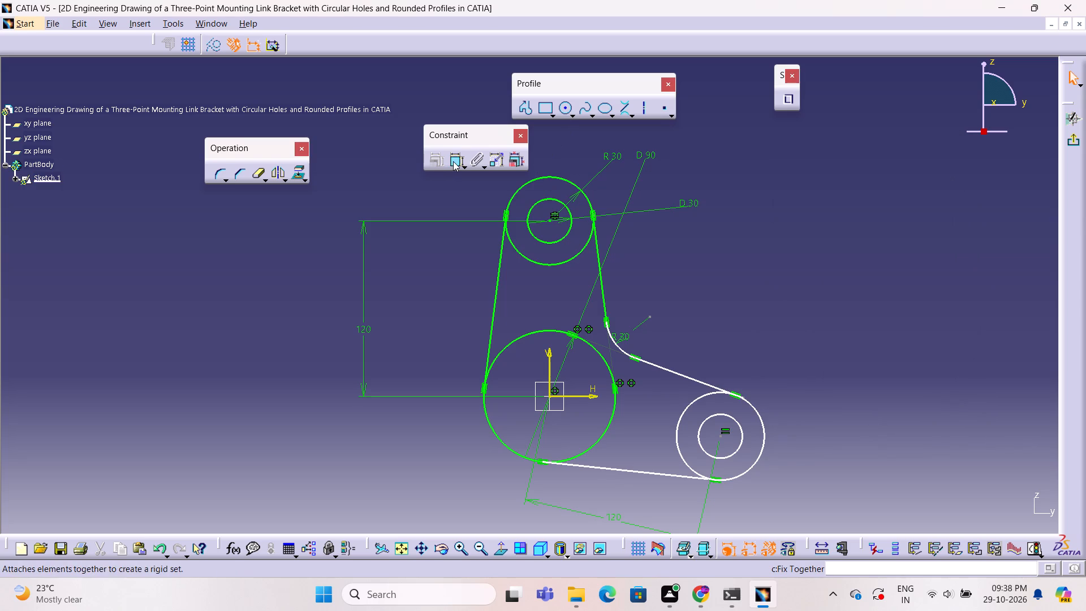
# Dimension the overall vertical distance between the upper boss's outer circle and the lower-right boss's outer circle as 221 mm.
pyautogui.click(453, 161)
pyautogui.click(553, 177)
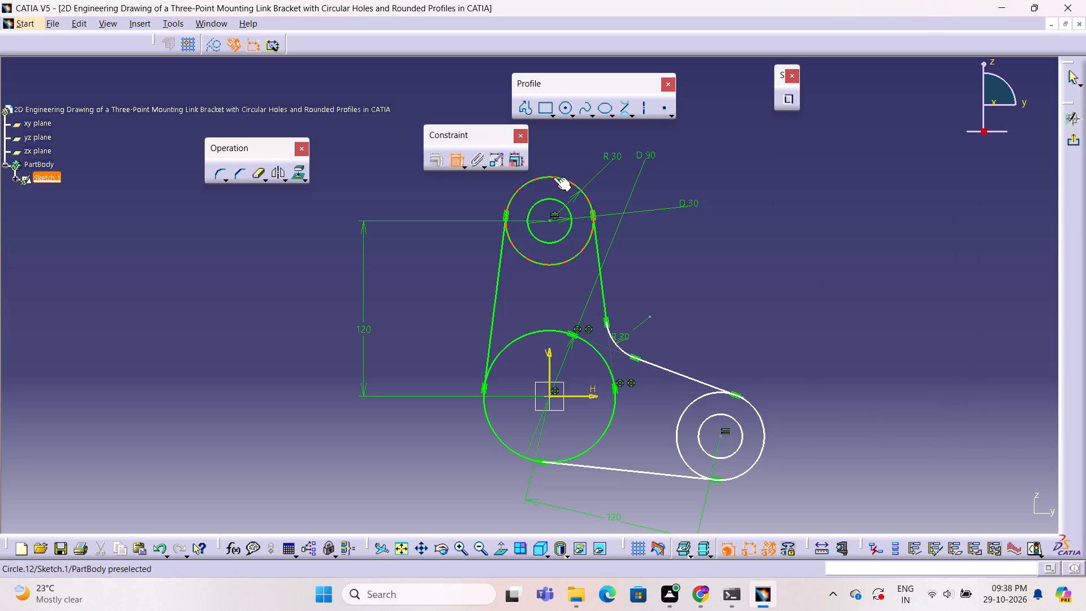
pyautogui.click(744, 474)
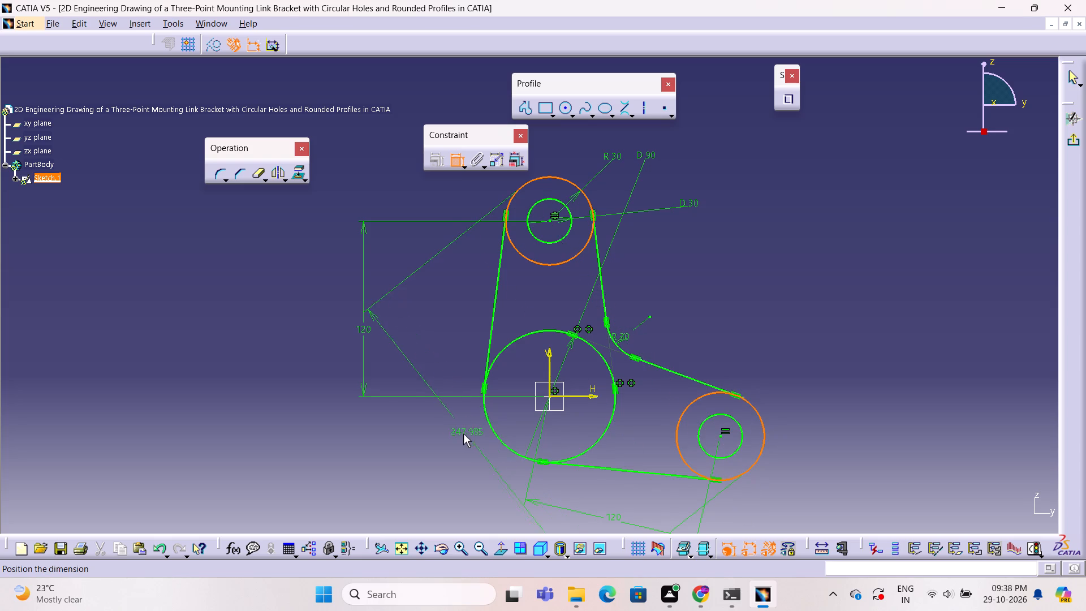
pyautogui.rightClick(456, 434)
pyautogui.click(499, 285)
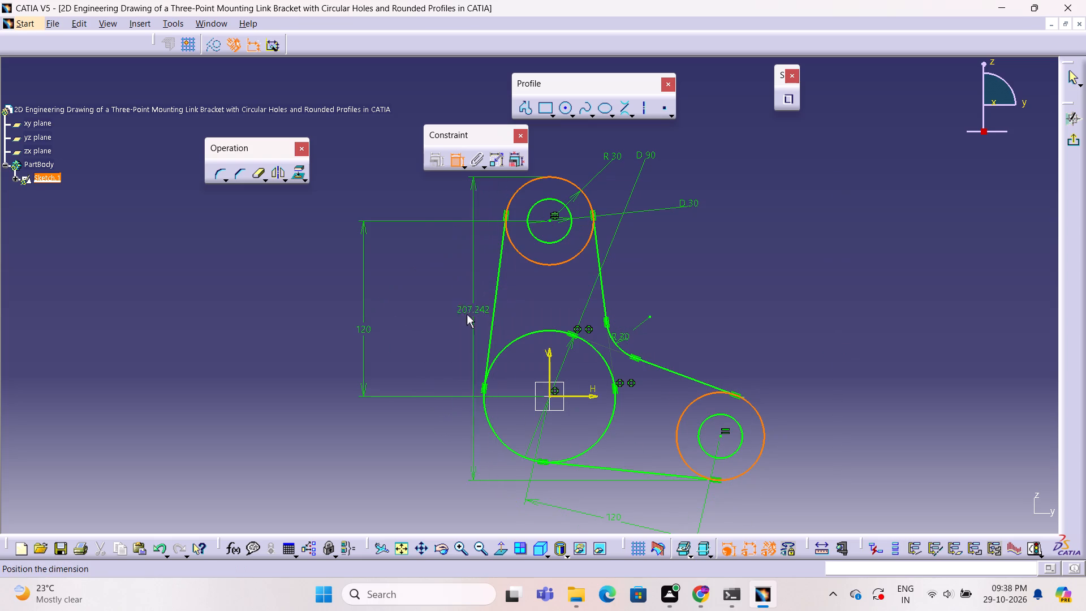
pyautogui.click(281, 315)
pyautogui.doubleClick(288, 310)
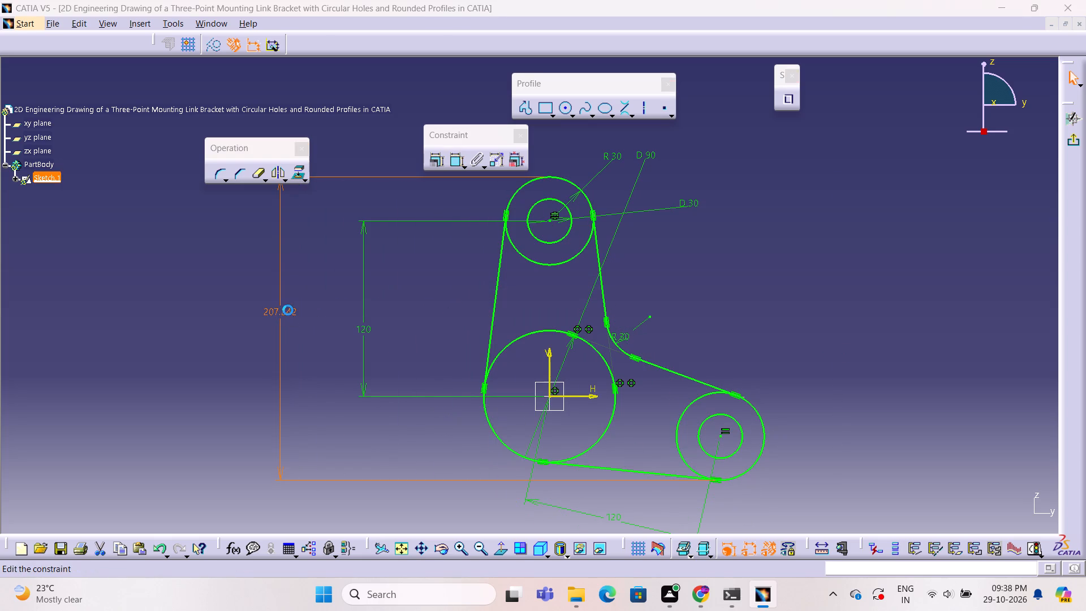
pyautogui.write('221')
pyautogui.click(965, 510)
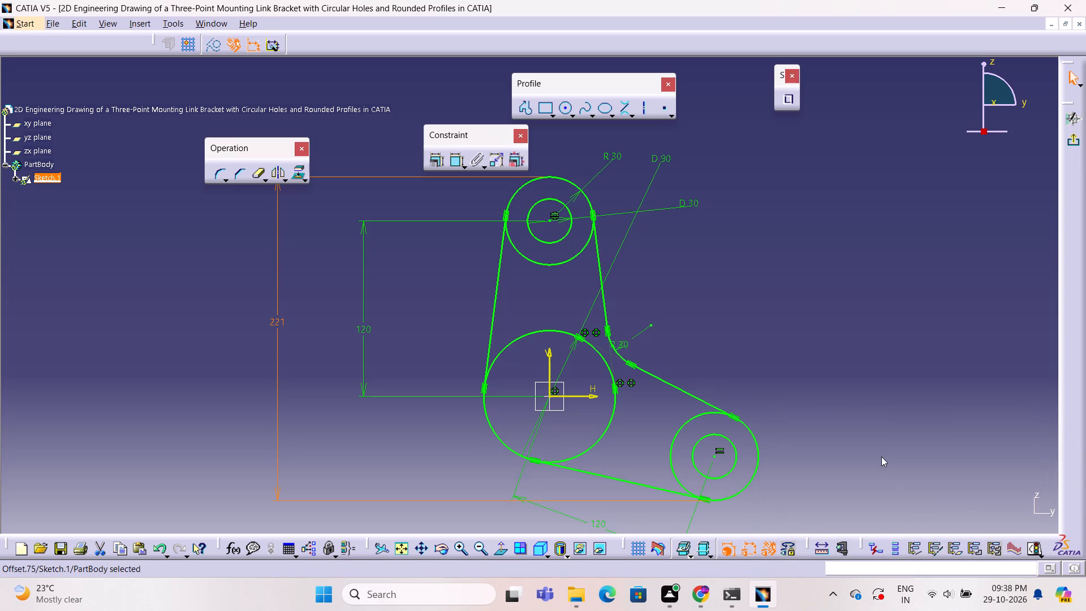
pyautogui.click(881, 455)
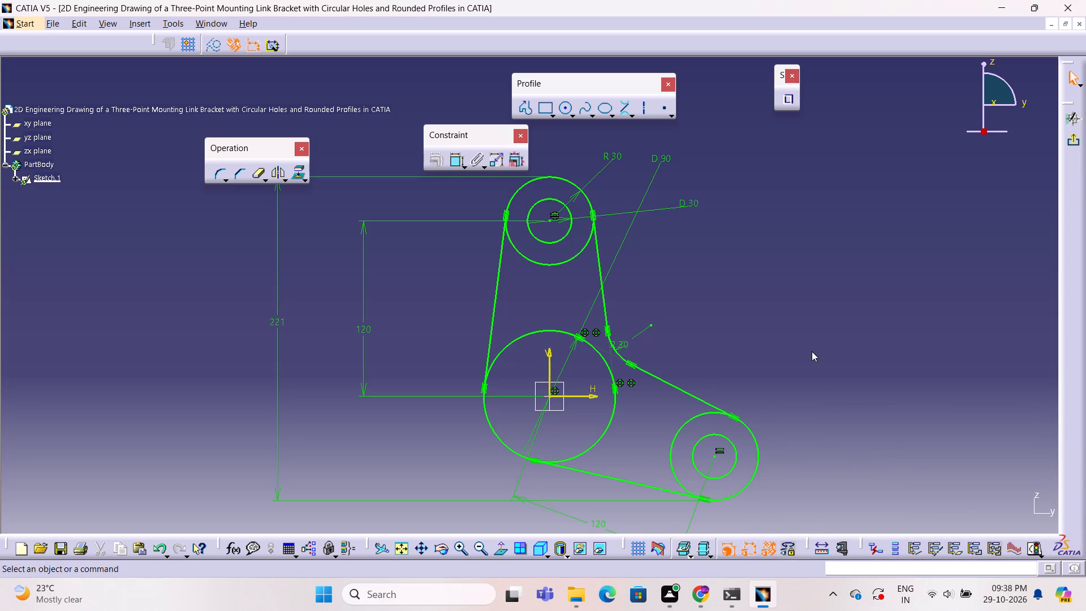
# Run Sketch Analysis from the solving status check and delete the tangent lines joining the bosses.
pyautogui.keyDown('ctrl'); pyautogui.moveTo(812, 351); pyautogui.dragTo(805, 388, button='middle'); pyautogui.keyUp('ctrl')
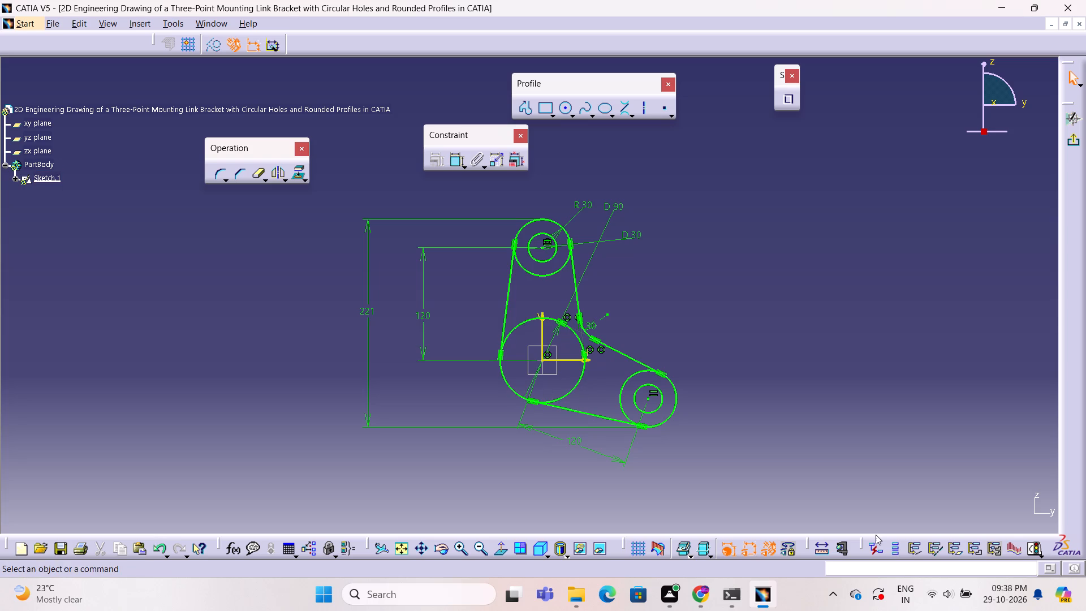
pyautogui.click(1029, 546)
pyautogui.click(1033, 488)
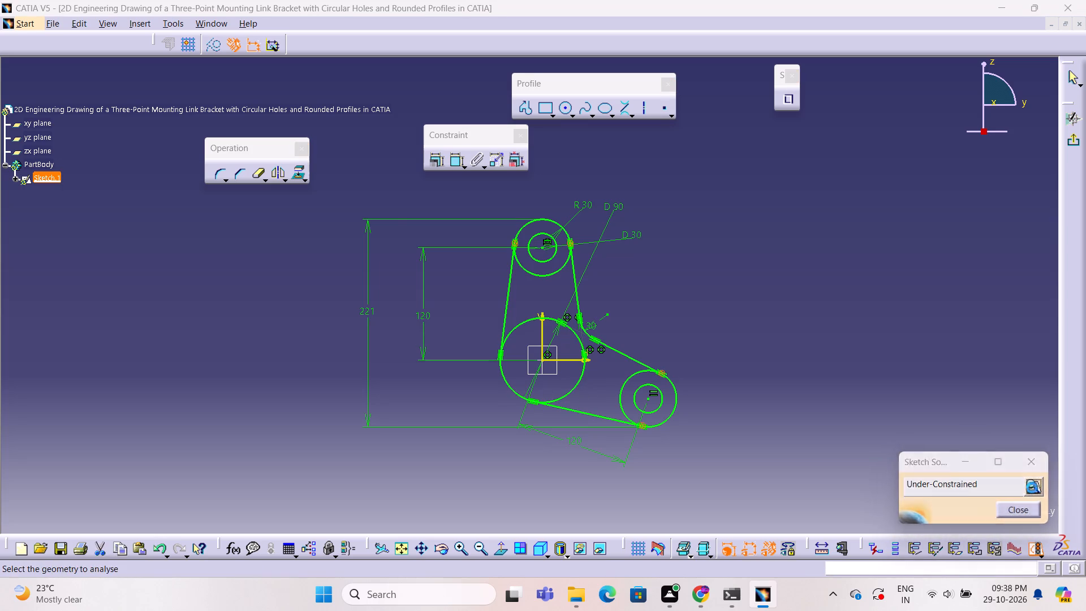
pyautogui.click(70, 510)
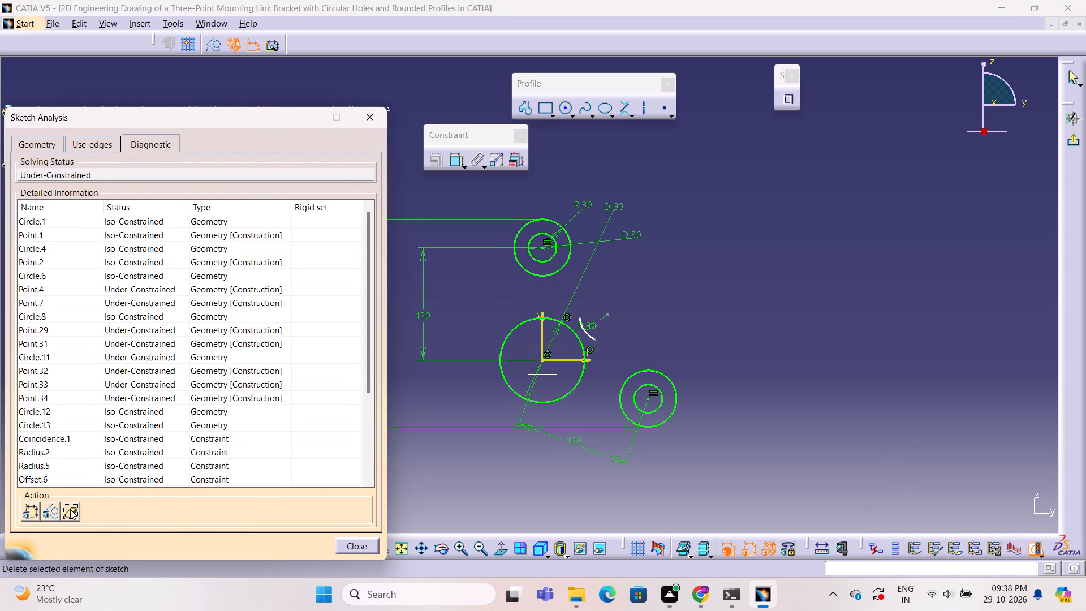
pyautogui.click(372, 120)
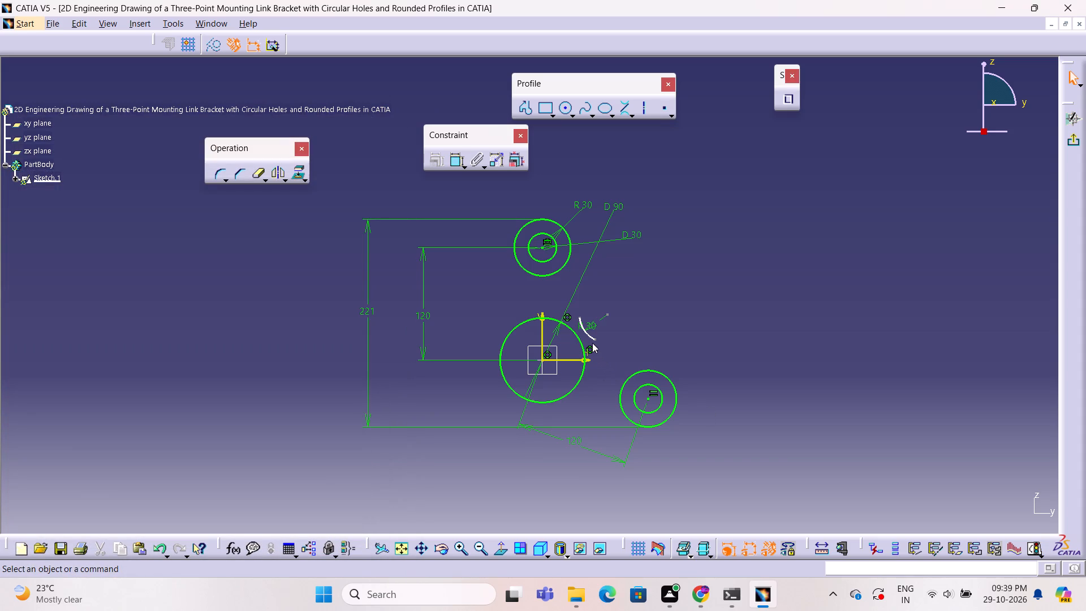
# Delete the leftover fillet arc beside the central circle.
pyautogui.click(589, 338)
pyautogui.press('Delete')
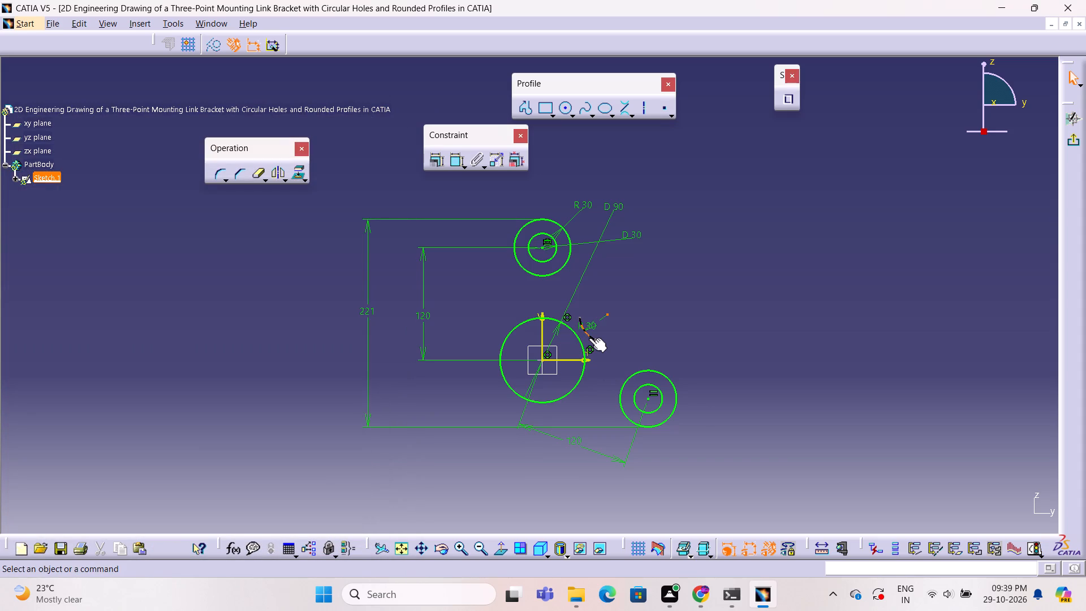
# Delete the leftover constraints attached to the central circle's upper and outer edge.
pyautogui.keyDown('ctrl'); pyautogui.moveTo(587, 335); pyautogui.dragTo(605, 256, button='middle'); pyautogui.keyUp('ctrl')
pyautogui.keyDown('ctrl'); pyautogui.moveTo(700, 408); pyautogui.dragTo(697, 419, button='middle'); pyautogui.keyUp('ctrl')
pyautogui.click(663, 430)
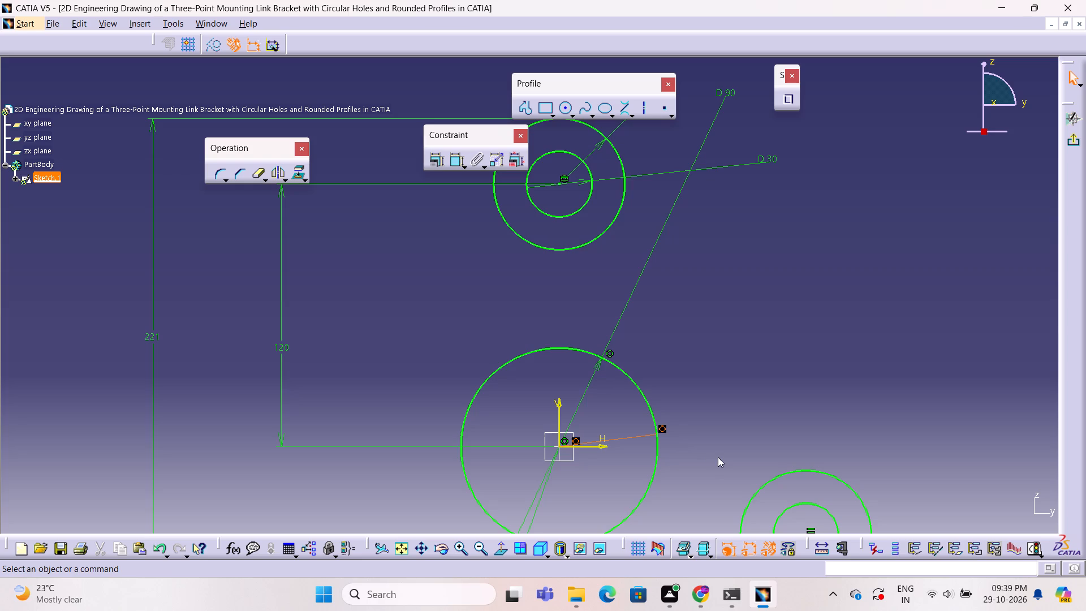
pyautogui.press('Delete')
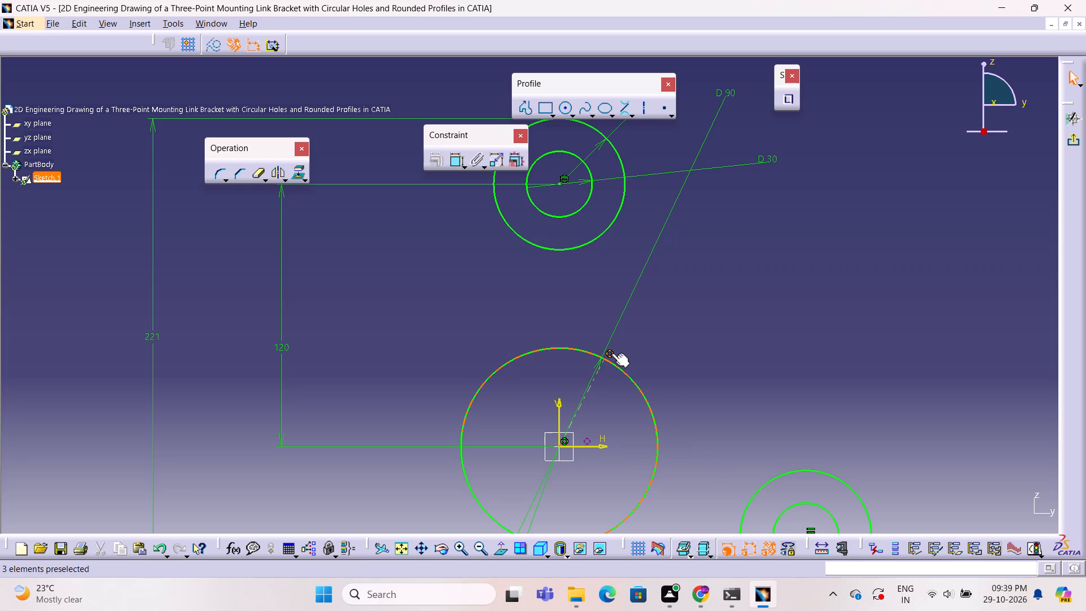
pyautogui.click(611, 352)
pyautogui.press('Delete')
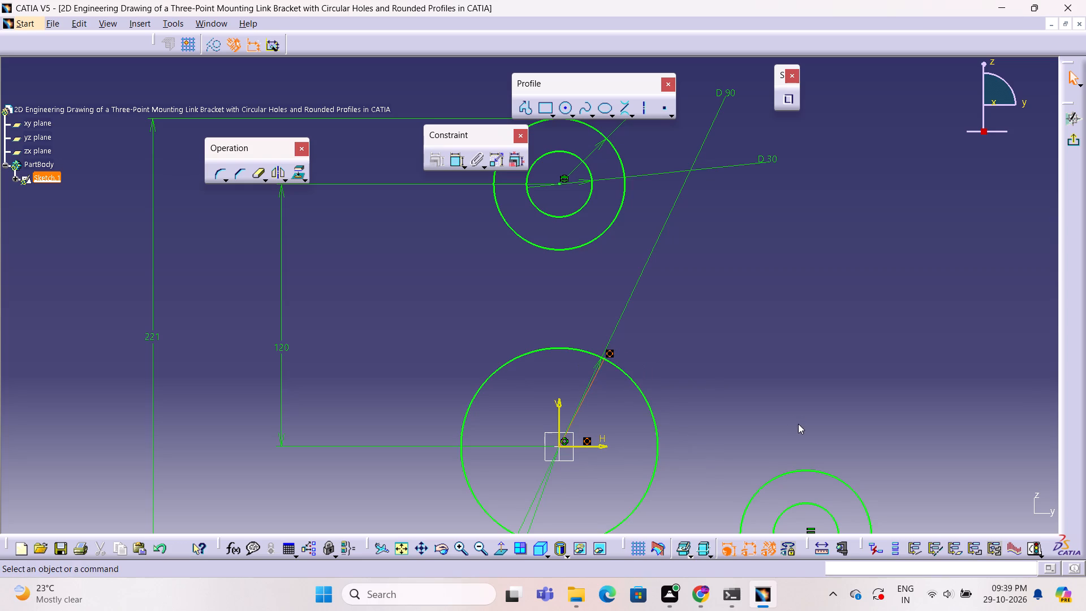
# Delete the main arc of the 90 mm central circle around the sketch origin.
pyautogui.keyDown('ctrl'); pyautogui.moveTo(728, 419); pyautogui.dragTo(719, 443, button='middle'); pyautogui.keyUp('ctrl')
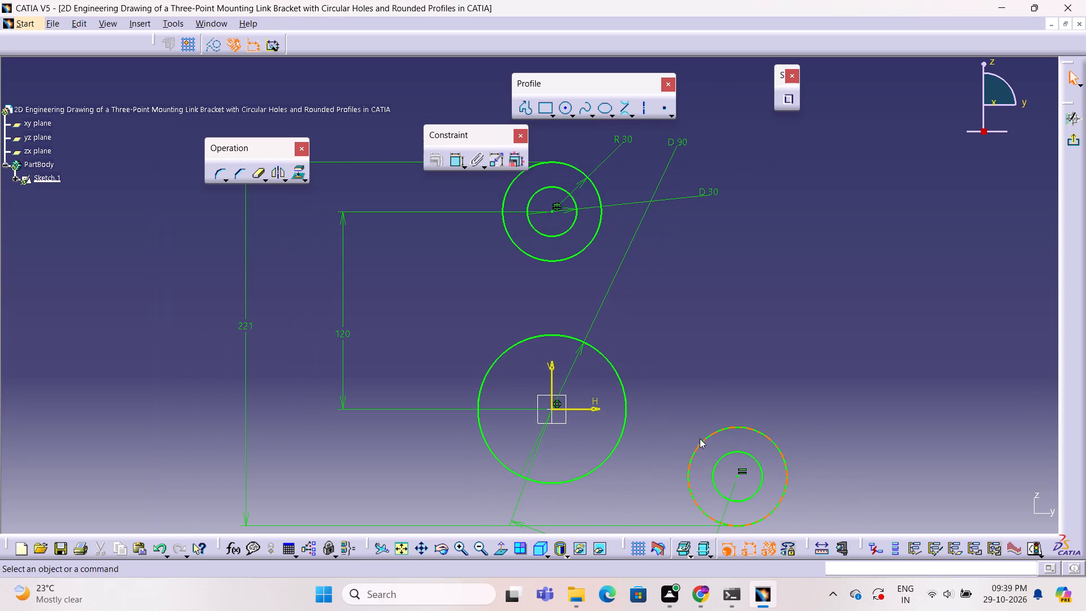
pyautogui.click(556, 403)
pyautogui.press('Escape')
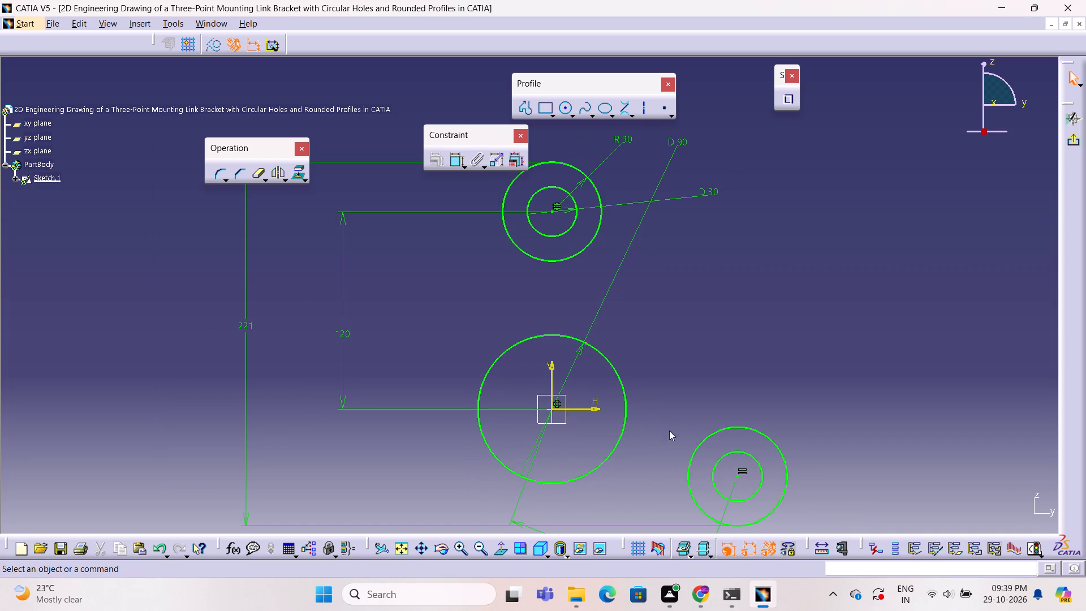
pyautogui.click(622, 428)
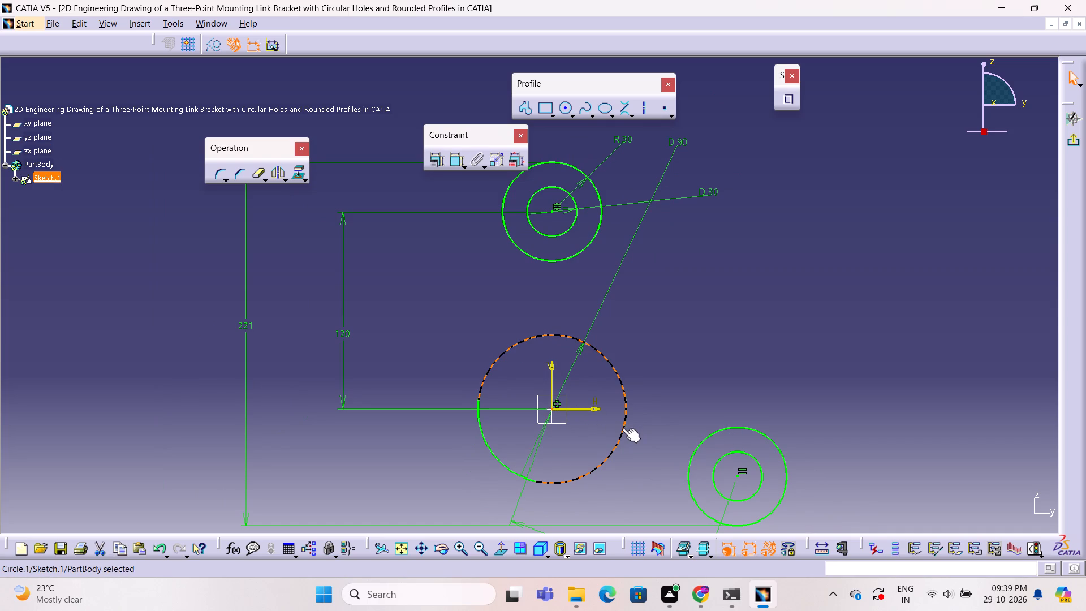
pyautogui.press('Delete')
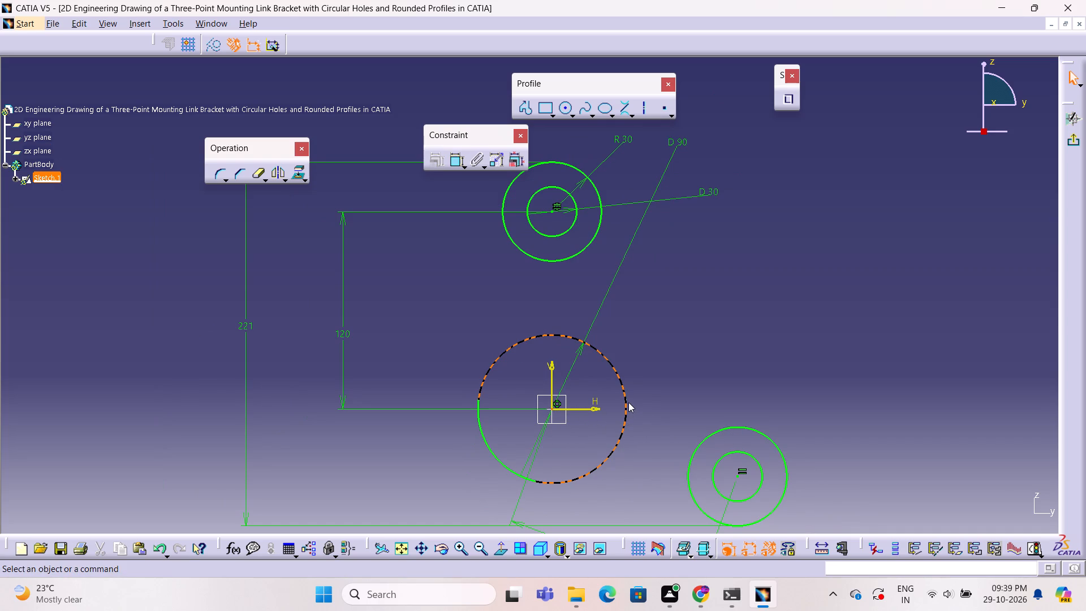
# Delete the two stray points and the remaining lower arc of the central circle.
pyautogui.doubleClick(626, 399)
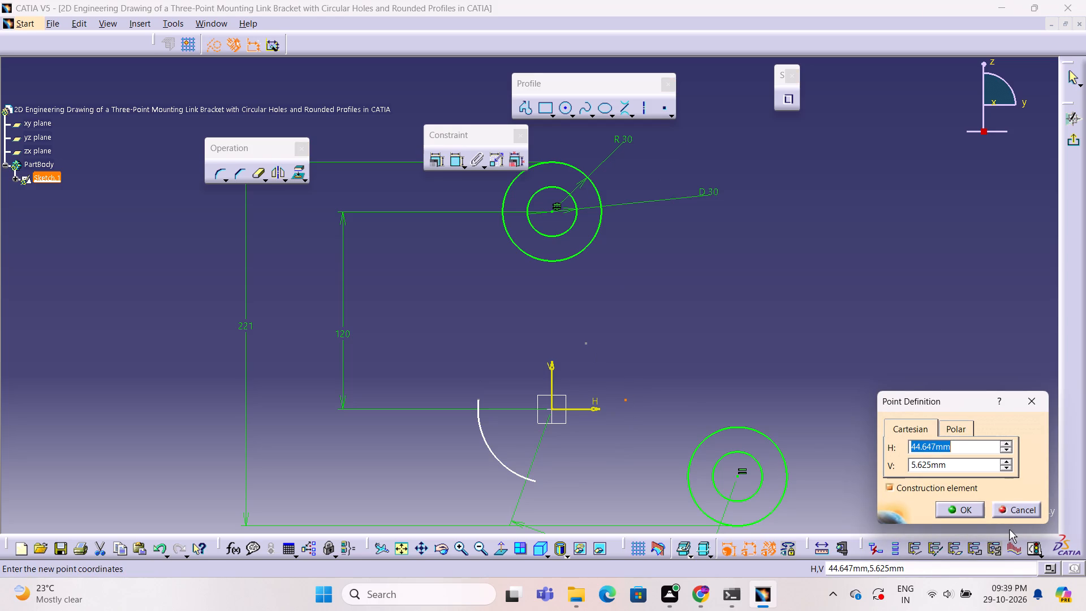
pyautogui.press('Delete')
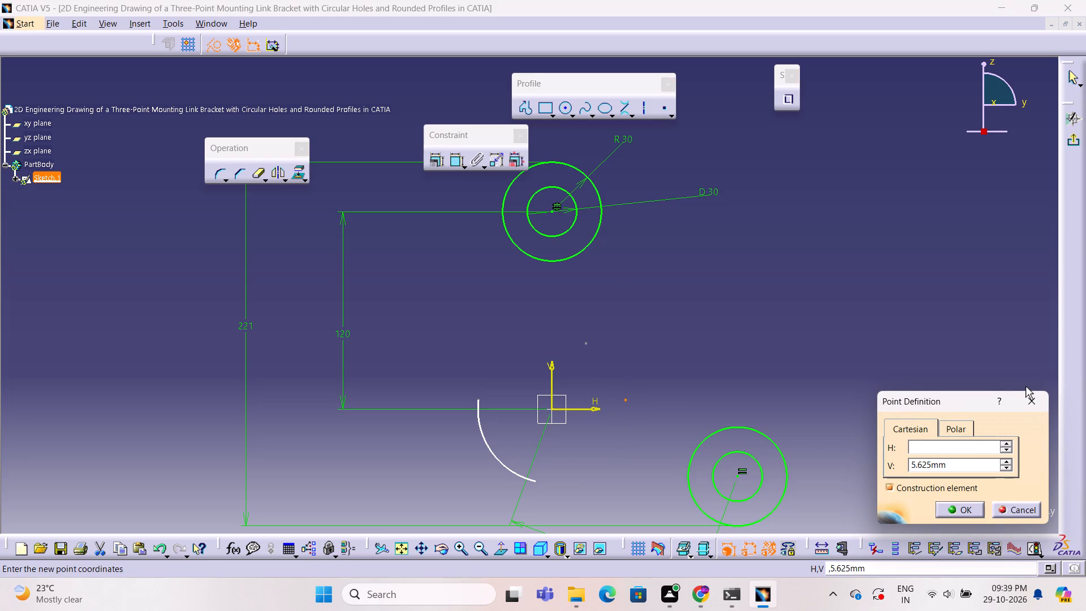
pyautogui.click(1030, 393)
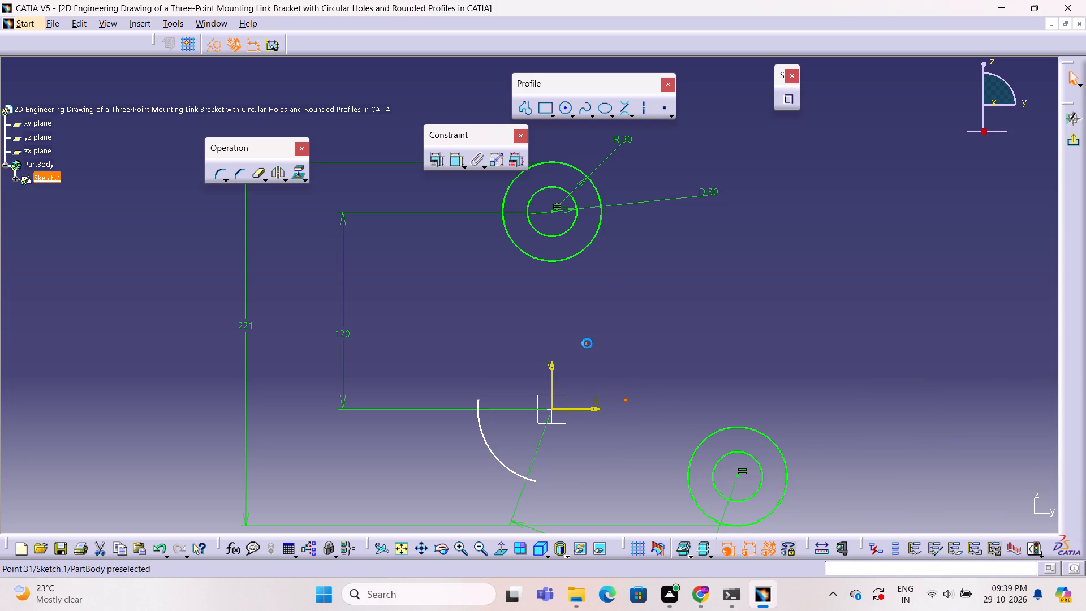
pyautogui.keyDown('ctrl'); pyautogui.click(587, 343); pyautogui.keyUp('ctrl')
pyautogui.press('Delete')
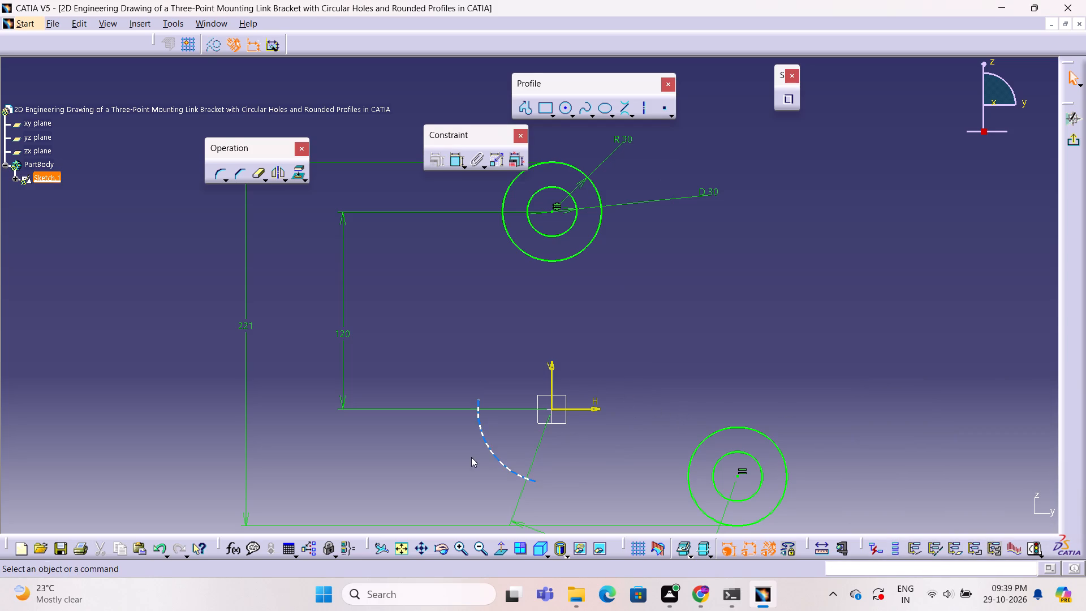
pyautogui.click(494, 457)
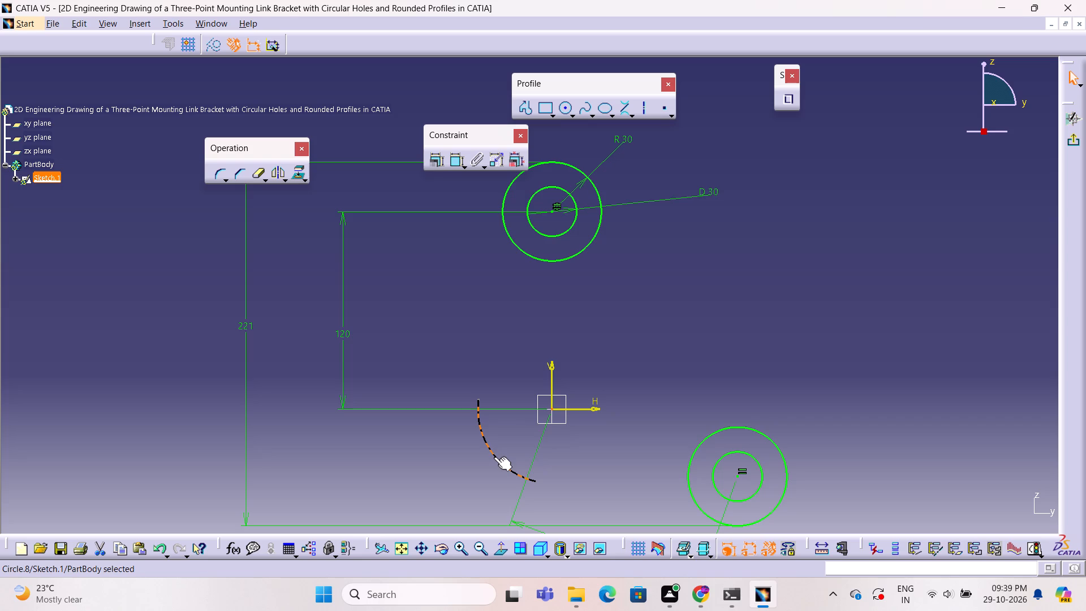
pyautogui.press('Delete')
pyautogui.keyDown('ctrl'); pyautogui.moveTo(721, 312); pyautogui.dragTo(699, 381, button='middle'); pyautogui.keyUp('ctrl')
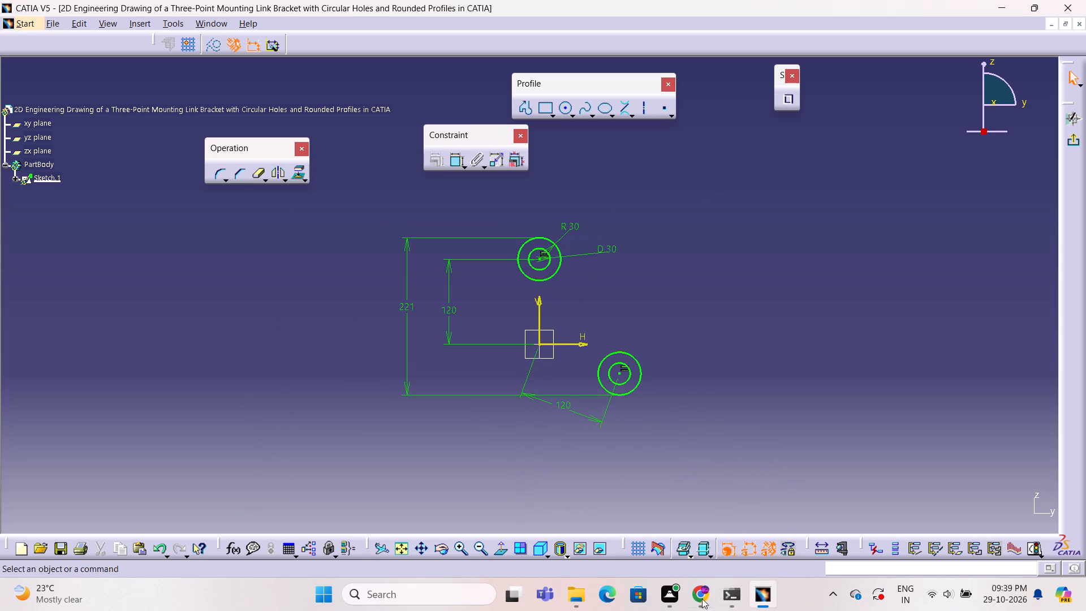
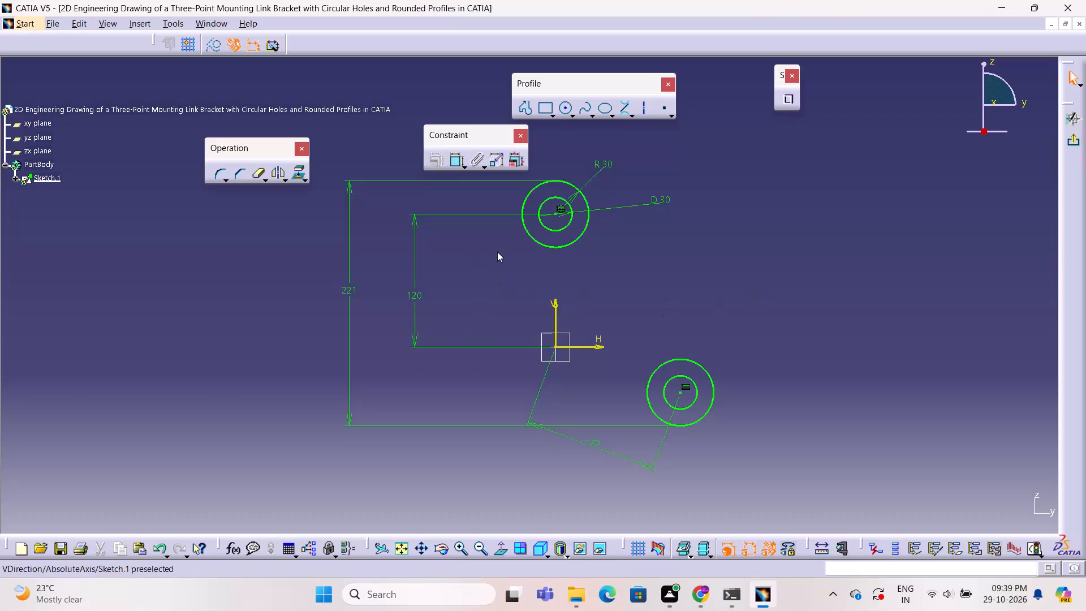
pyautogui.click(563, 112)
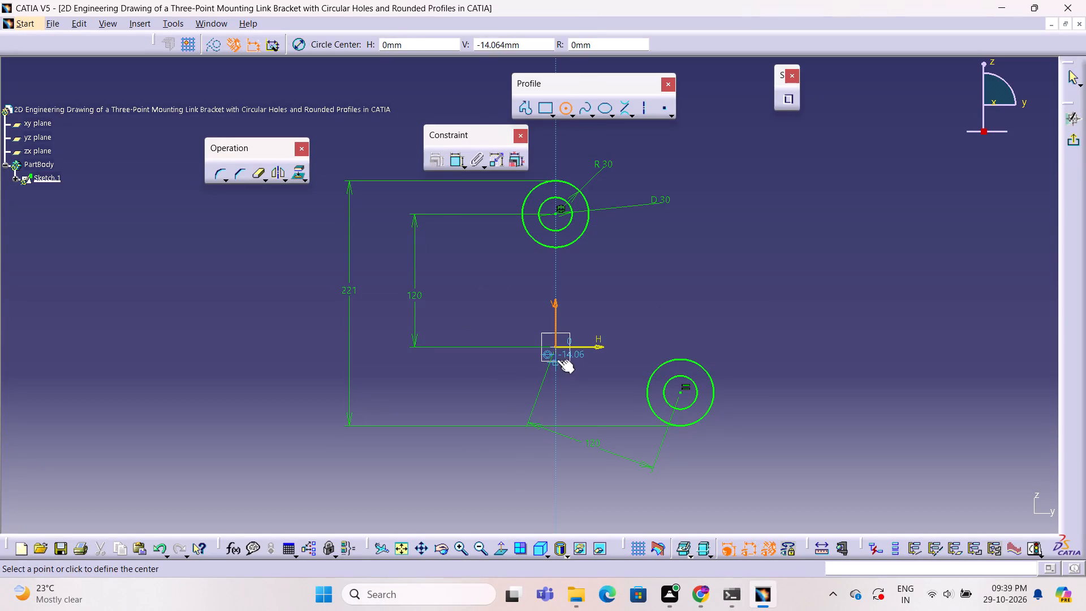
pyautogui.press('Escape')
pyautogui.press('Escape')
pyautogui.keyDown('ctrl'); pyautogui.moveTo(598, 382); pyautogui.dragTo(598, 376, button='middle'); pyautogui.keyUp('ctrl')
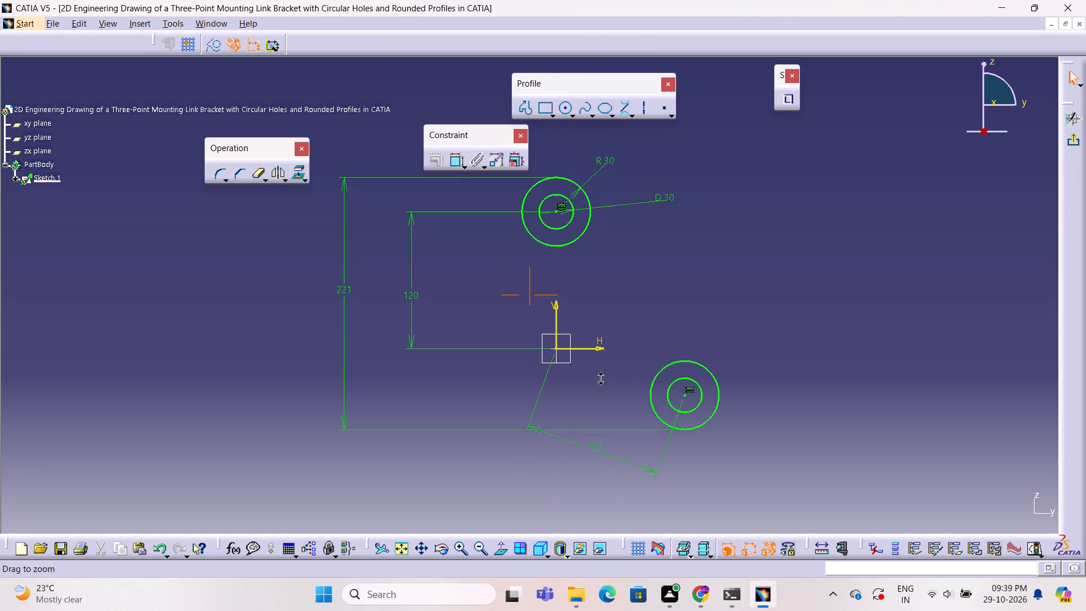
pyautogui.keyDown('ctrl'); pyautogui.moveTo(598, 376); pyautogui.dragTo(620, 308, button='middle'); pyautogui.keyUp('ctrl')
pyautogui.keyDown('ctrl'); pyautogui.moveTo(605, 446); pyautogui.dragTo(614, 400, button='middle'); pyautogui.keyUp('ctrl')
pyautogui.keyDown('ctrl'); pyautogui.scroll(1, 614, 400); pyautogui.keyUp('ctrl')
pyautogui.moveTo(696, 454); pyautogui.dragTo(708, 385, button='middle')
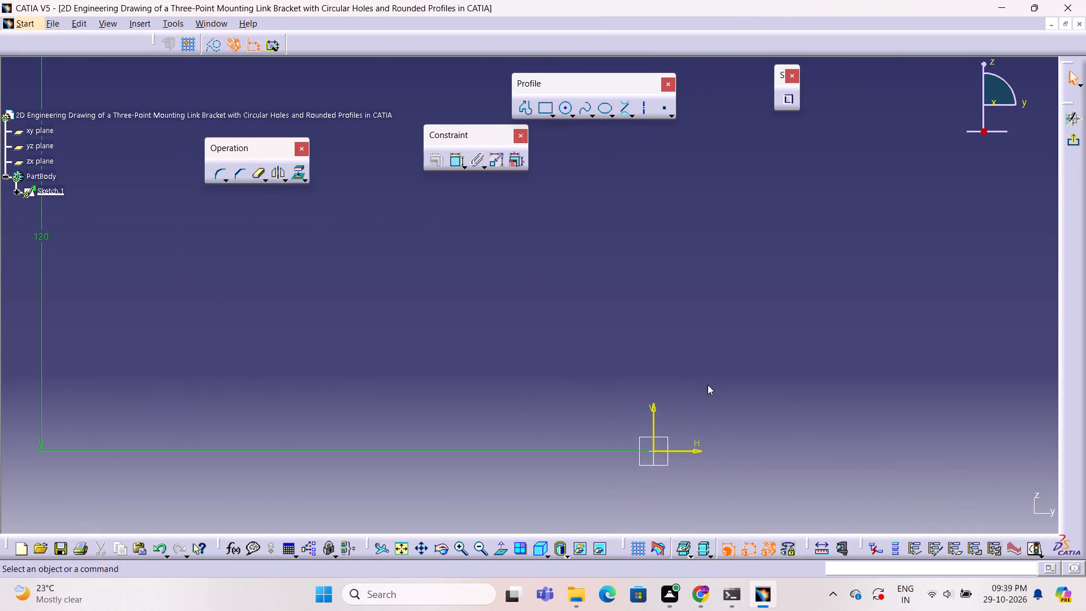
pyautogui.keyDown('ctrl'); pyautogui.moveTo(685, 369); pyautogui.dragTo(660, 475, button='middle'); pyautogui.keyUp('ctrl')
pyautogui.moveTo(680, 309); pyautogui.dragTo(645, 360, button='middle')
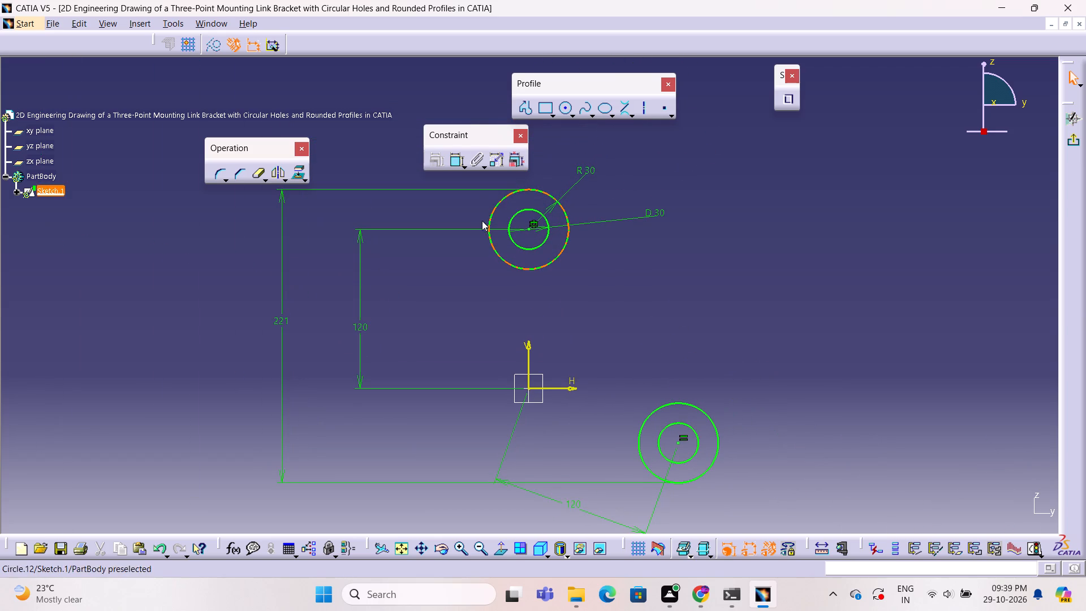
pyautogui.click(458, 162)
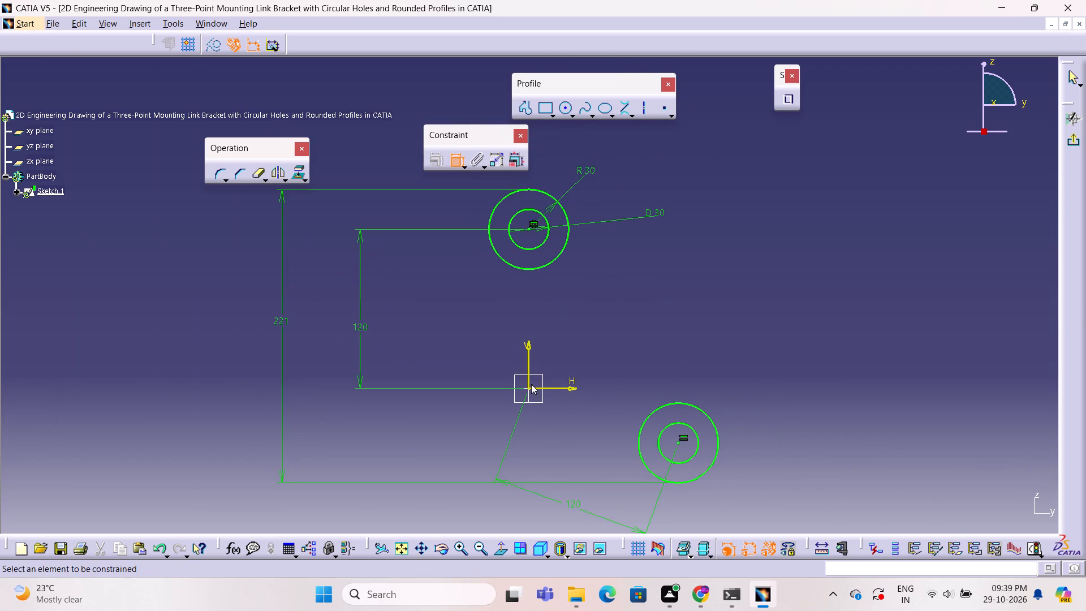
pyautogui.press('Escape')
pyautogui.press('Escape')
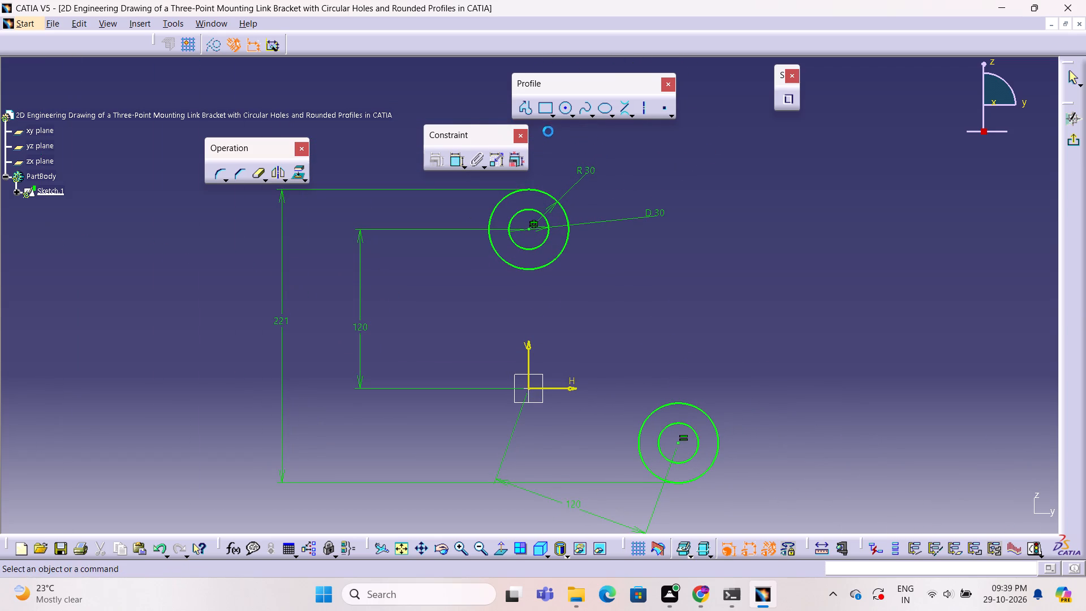
# Draw a circle of about 48 mm radius centred on the sketch origin.
pyautogui.click(564, 113)
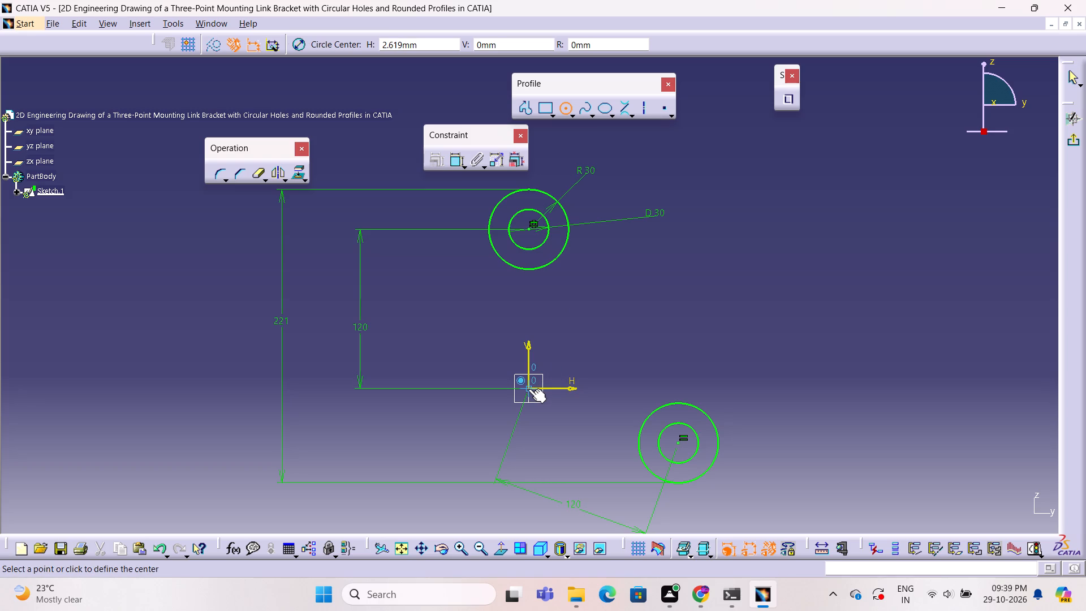
pyautogui.click(528, 389)
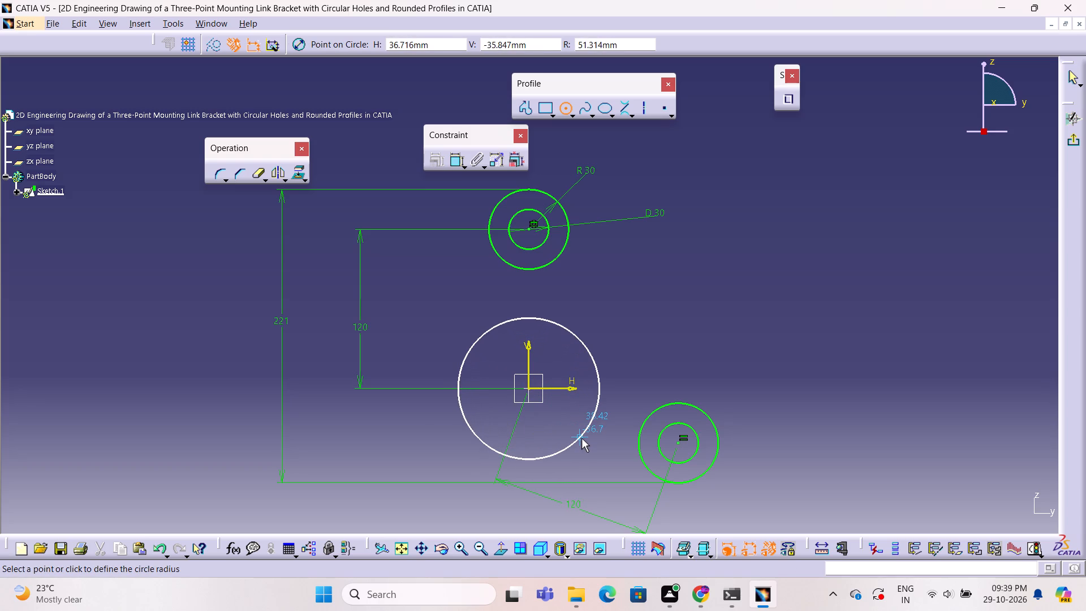
pyautogui.click(580, 425)
pyautogui.press('Escape')
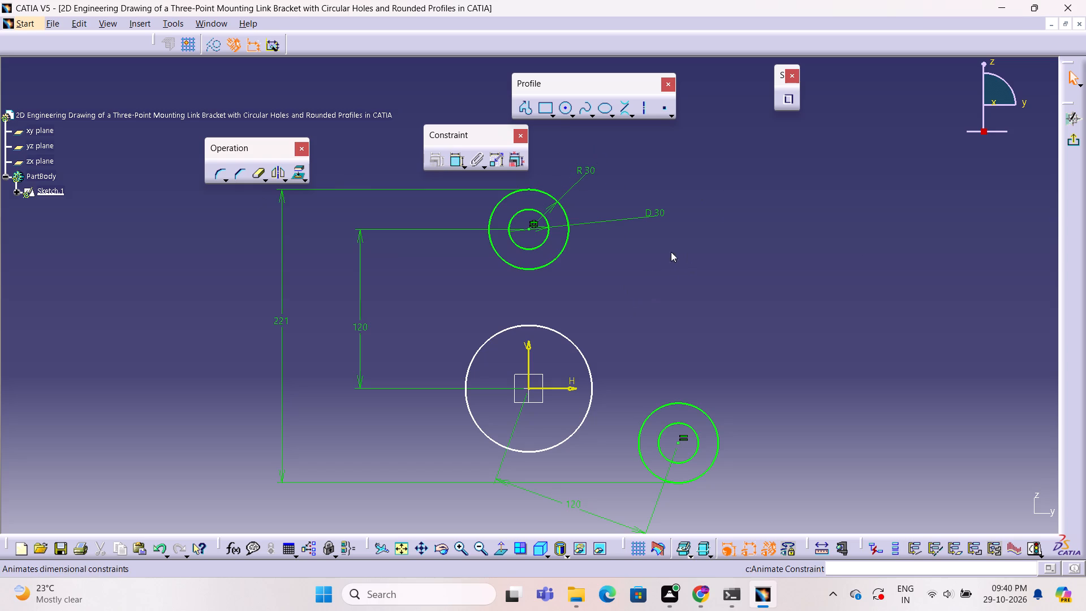
# Draw a smaller concentric circle of about 26 mm radius centred on the sketch origin.
pyautogui.click(562, 108)
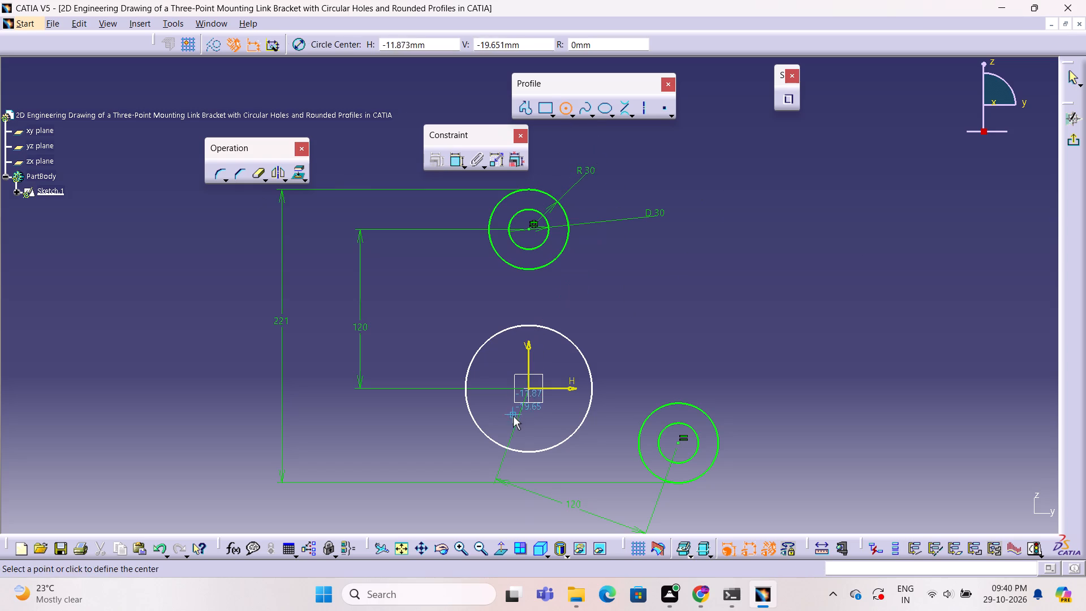
pyautogui.click(529, 389)
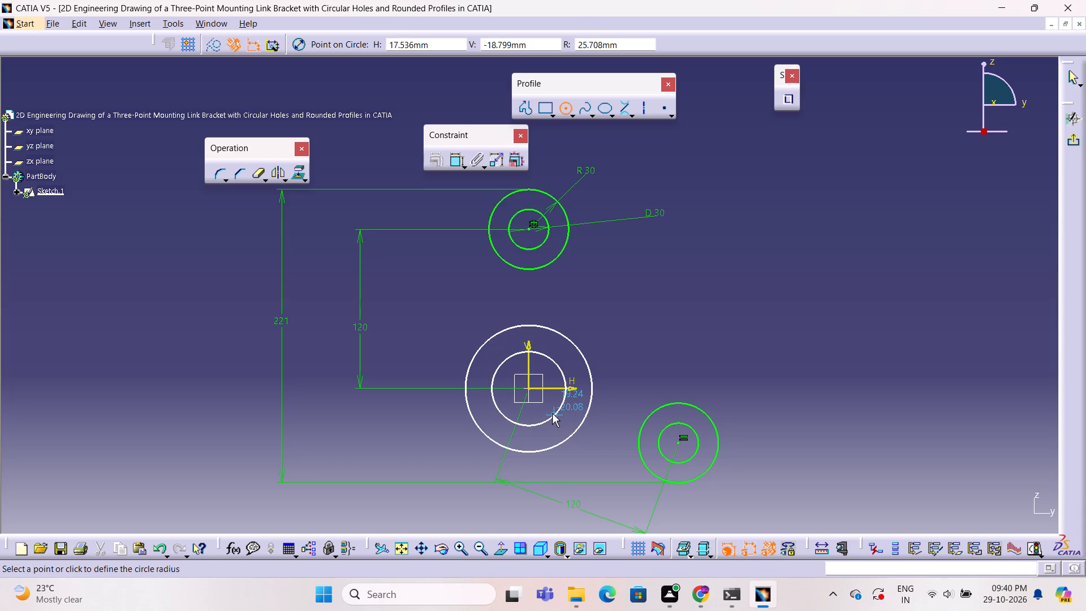
pyautogui.click(552, 414)
pyautogui.click(701, 333)
pyautogui.press('Escape')
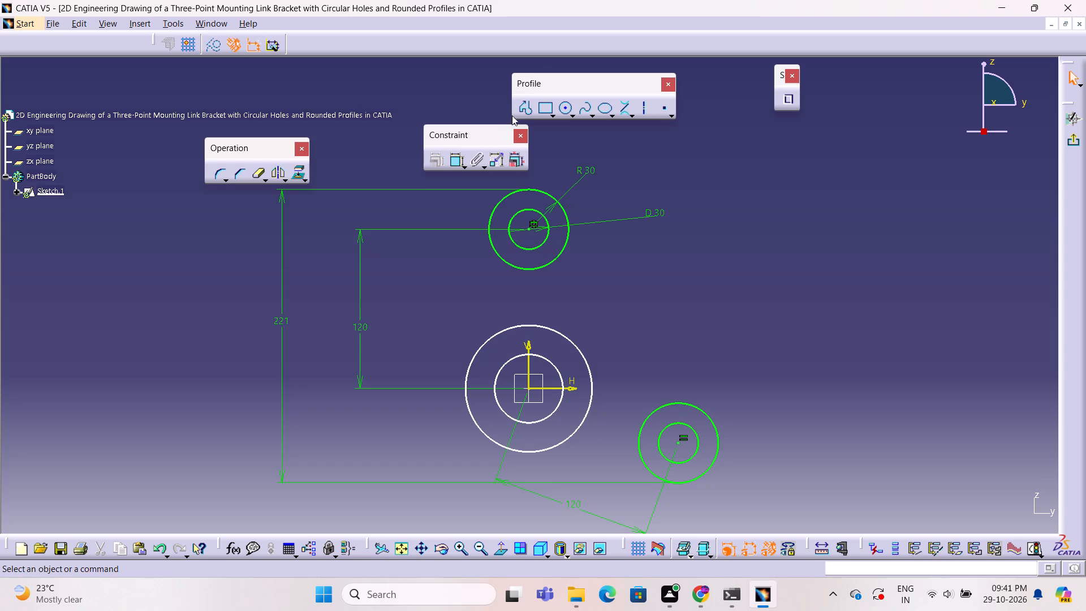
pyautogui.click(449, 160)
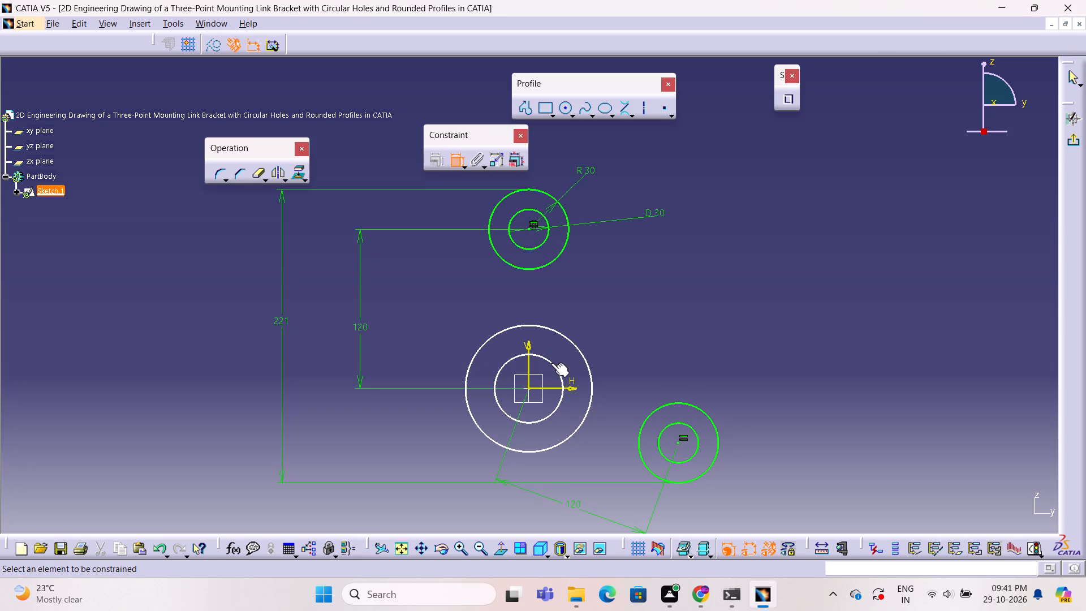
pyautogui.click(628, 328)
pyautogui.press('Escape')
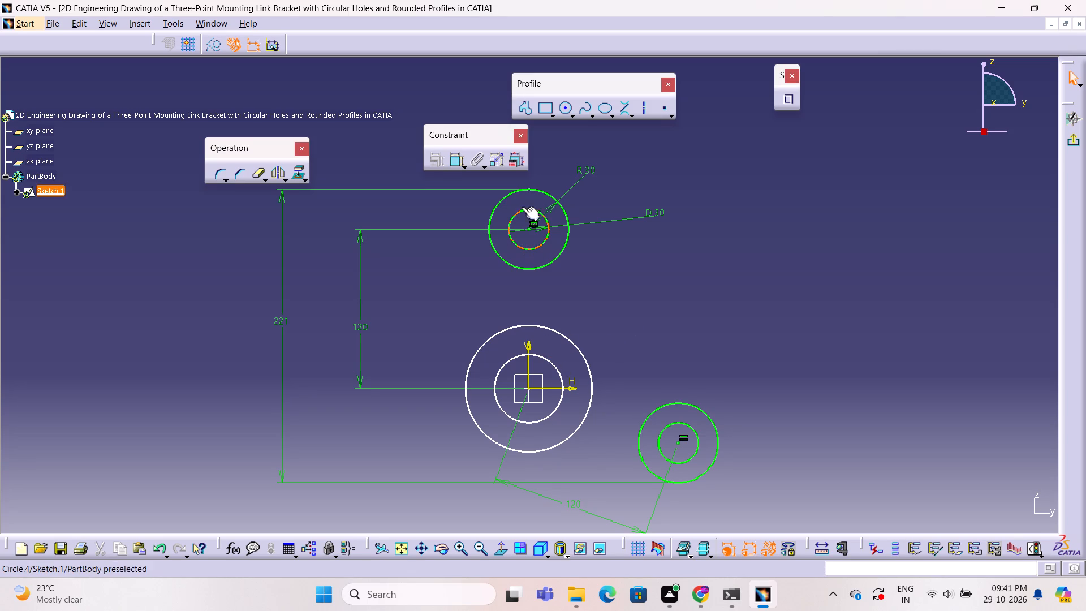
# Add radius dimensions to the inner and outer circles around the sketch origin.
pyautogui.click(455, 163)
pyautogui.click(558, 372)
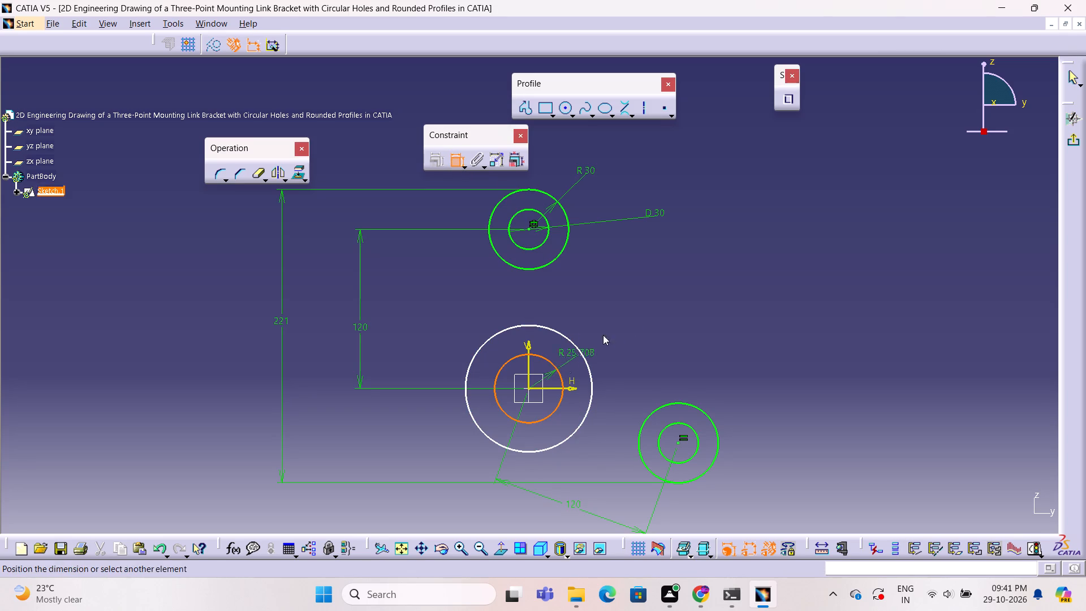
pyautogui.click(641, 301)
pyautogui.click(449, 162)
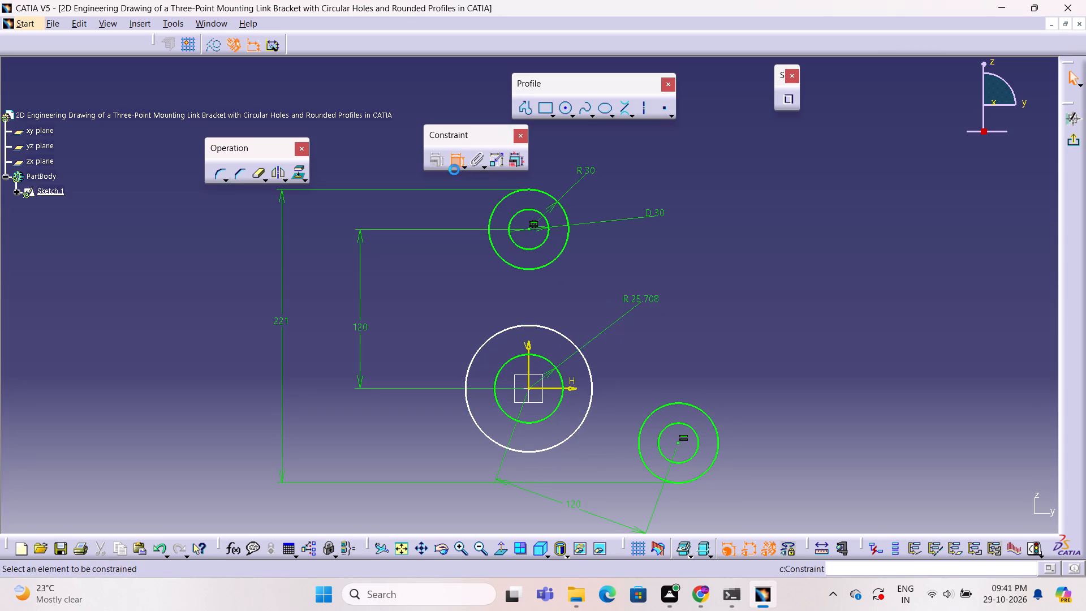
pyautogui.moveTo(568, 339); pyautogui.dragTo(572, 332)
pyautogui.click(602, 268)
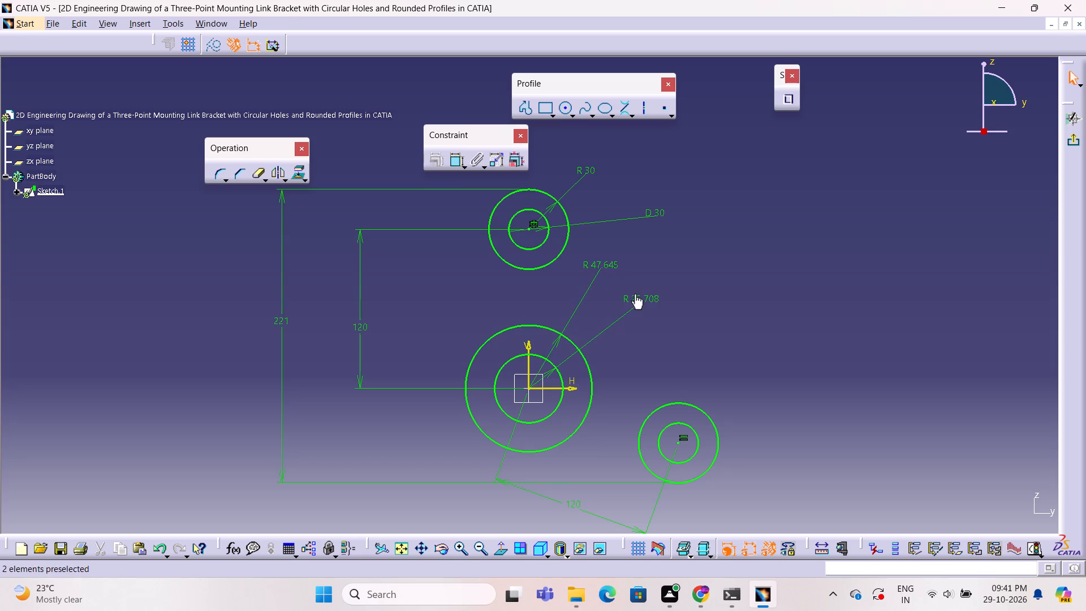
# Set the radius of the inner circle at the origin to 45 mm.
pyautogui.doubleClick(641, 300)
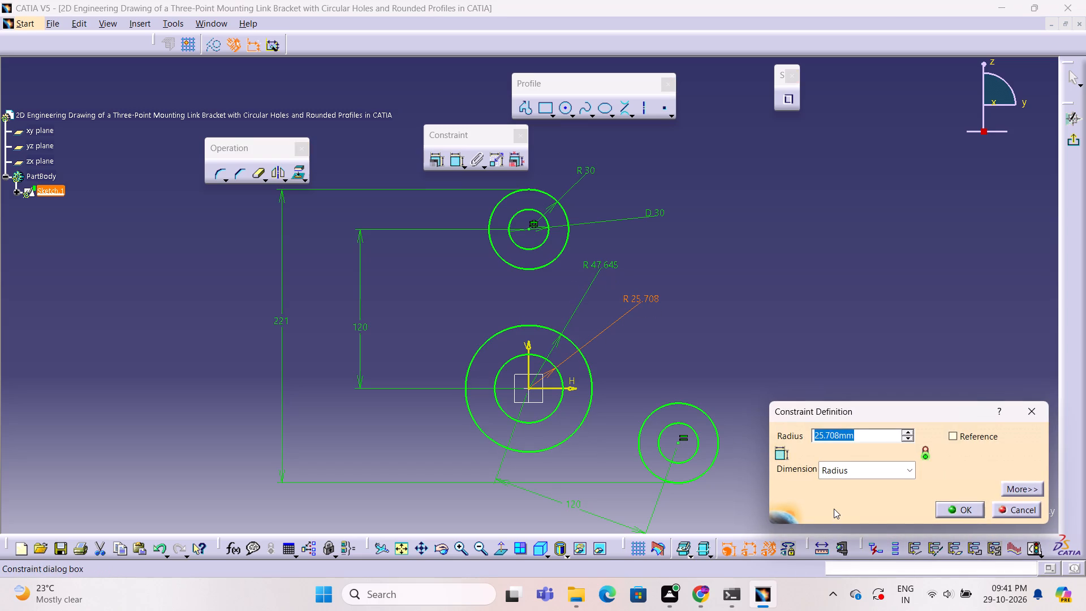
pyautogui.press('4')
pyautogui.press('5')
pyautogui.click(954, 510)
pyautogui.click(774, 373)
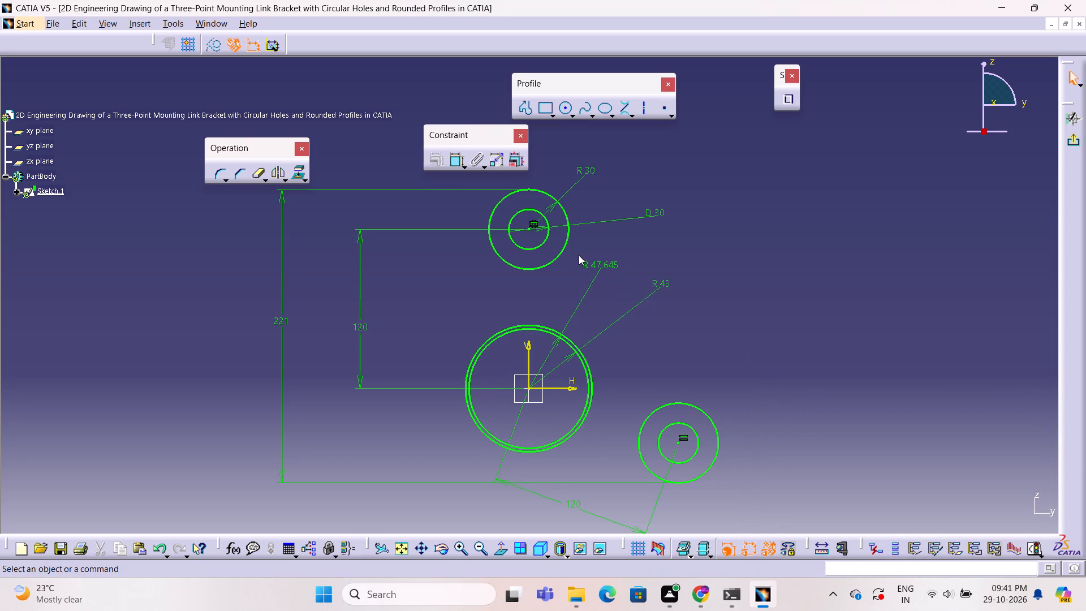
# Switch the outer central circle's dimension from radius to diameter and set it to 90 mm.
pyautogui.doubleClick(602, 264)
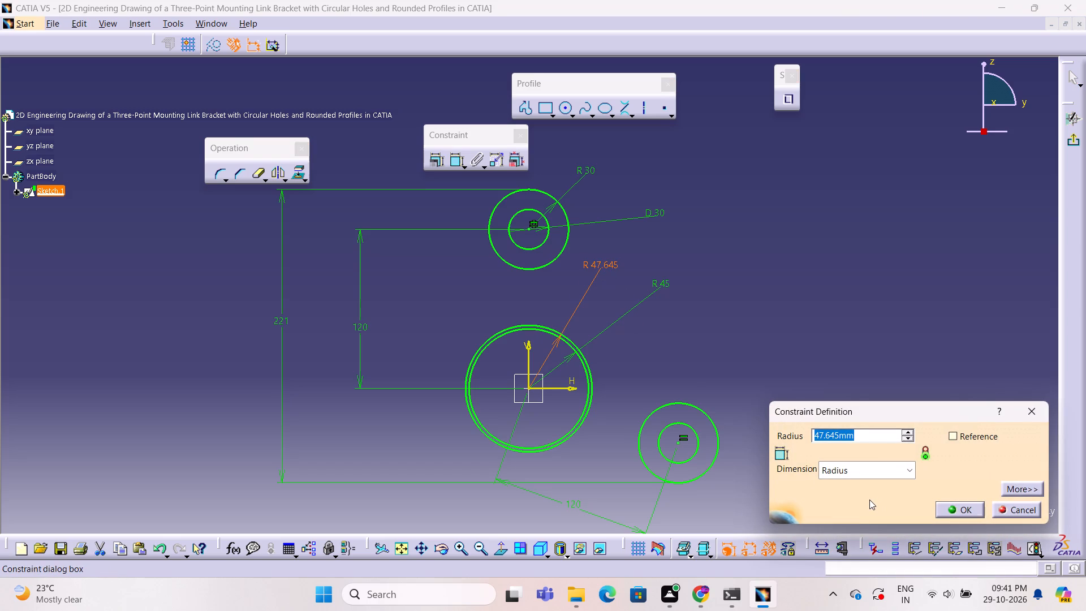
pyautogui.write('90')
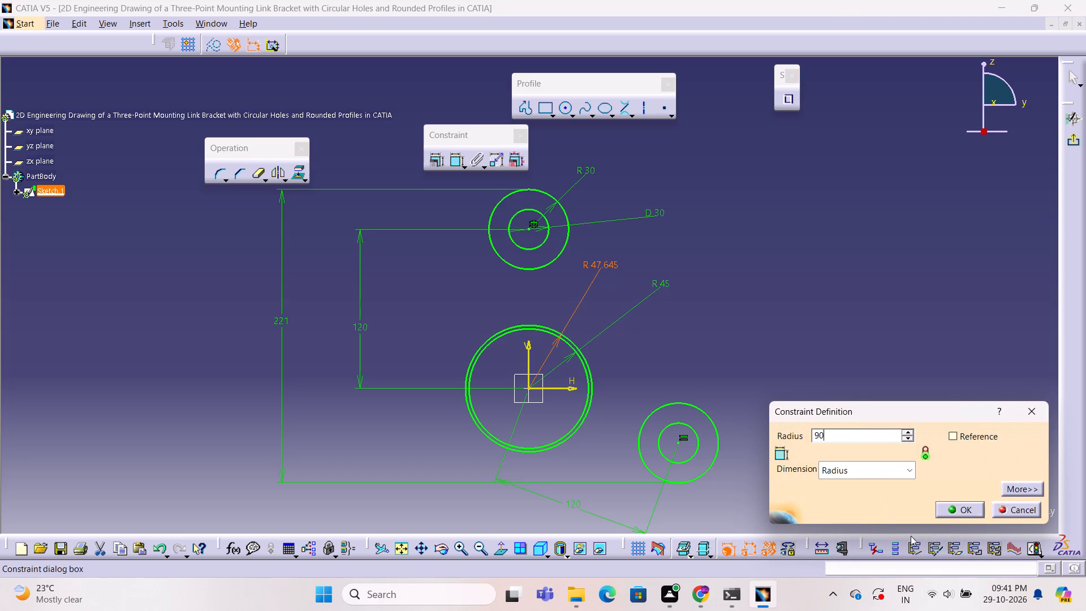
pyautogui.click(904, 472)
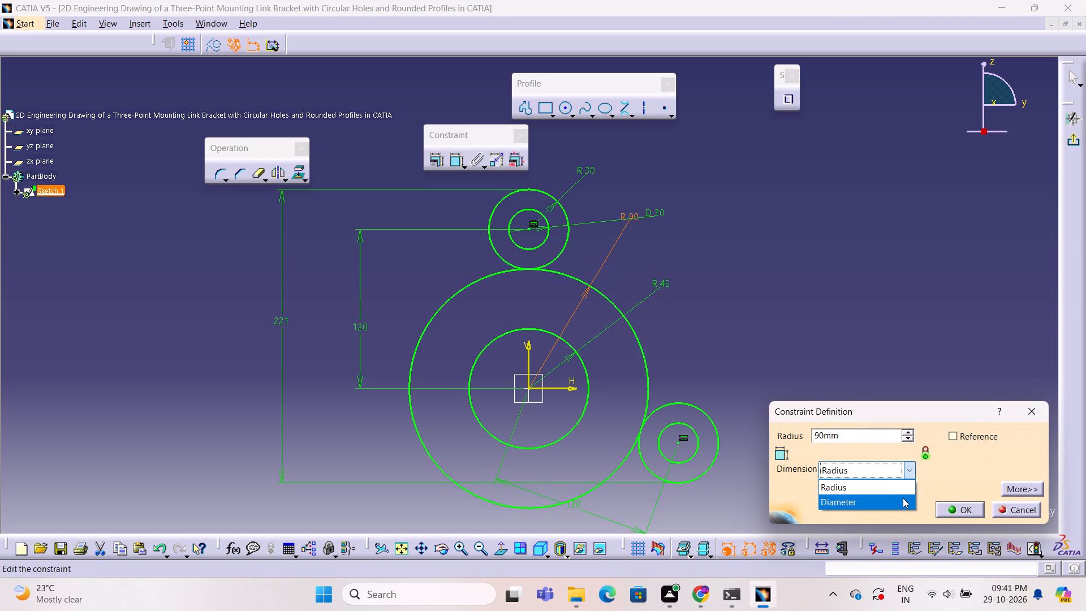
pyautogui.click(903, 498)
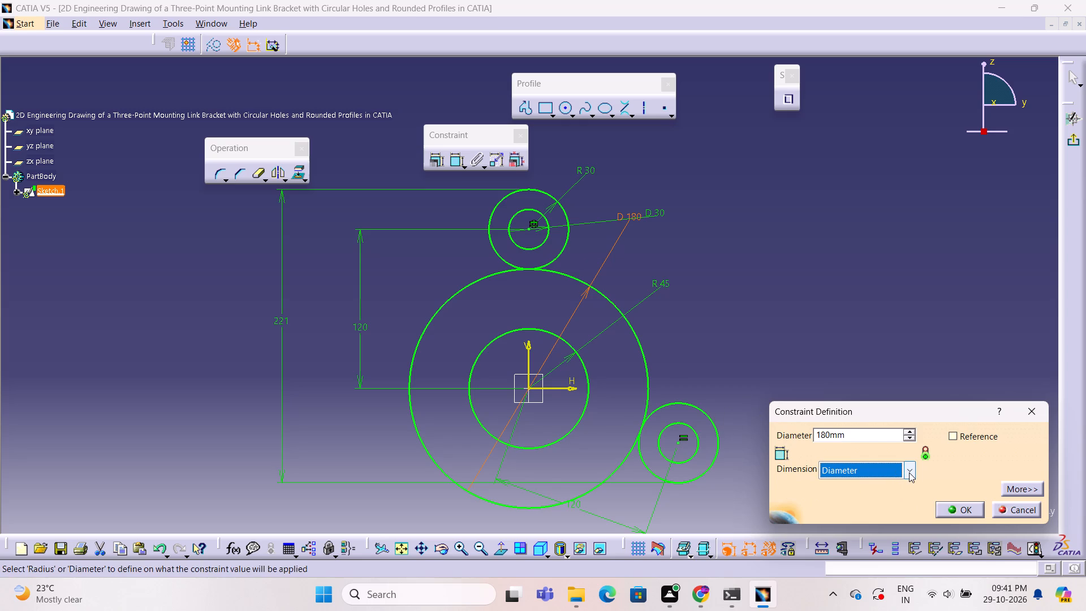
pyautogui.doubleClick(870, 434)
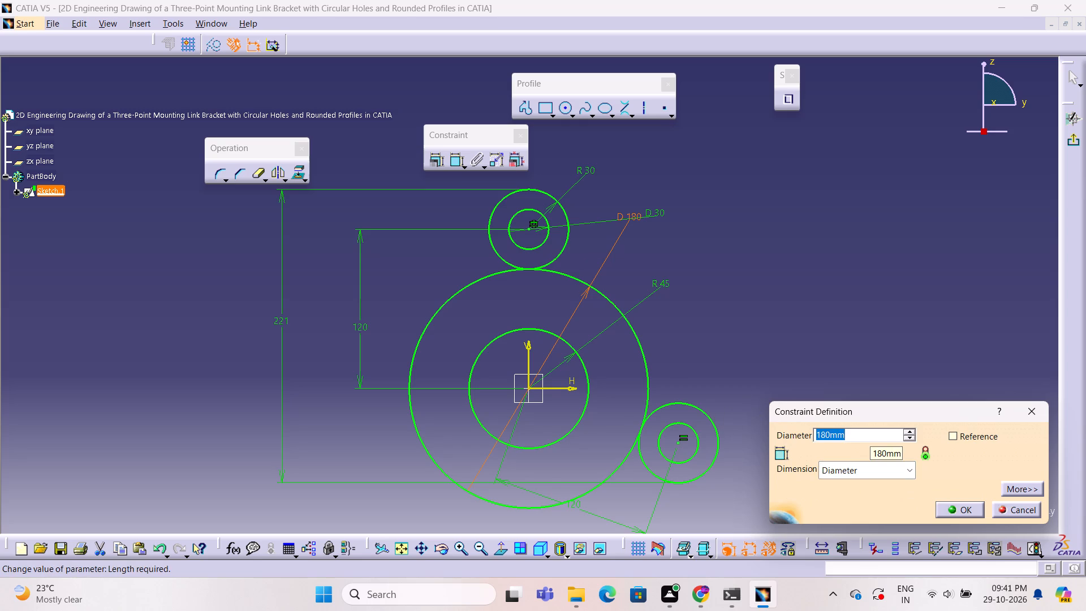
pyautogui.write('90')
pyautogui.click(959, 510)
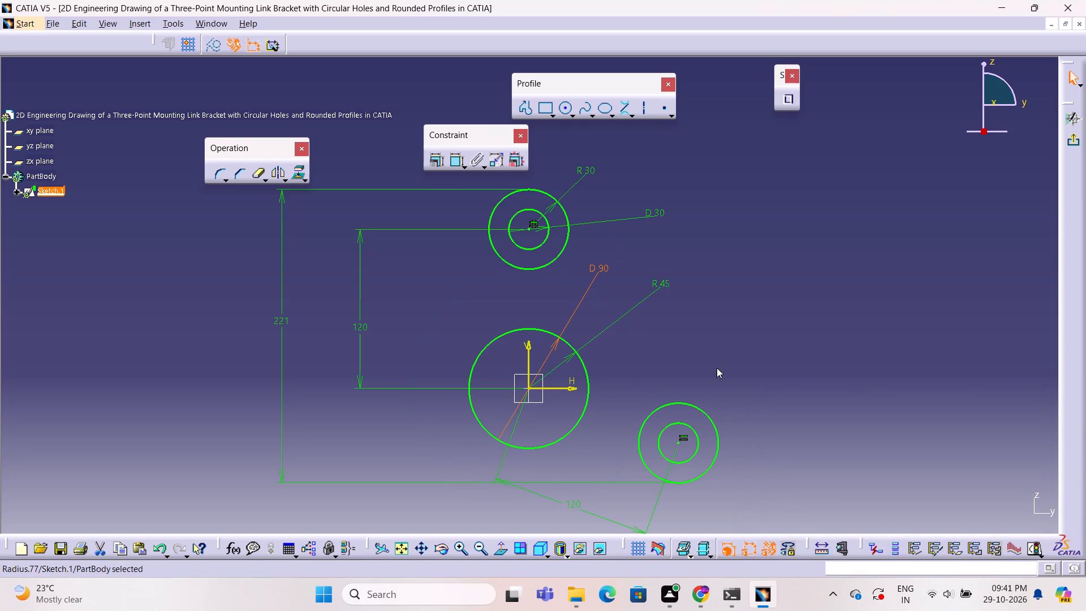
# Switch the inner central circle's dimension from radius to diameter and set it to 45 mm.
pyautogui.doubleClick(664, 288)
pyautogui.click(867, 474)
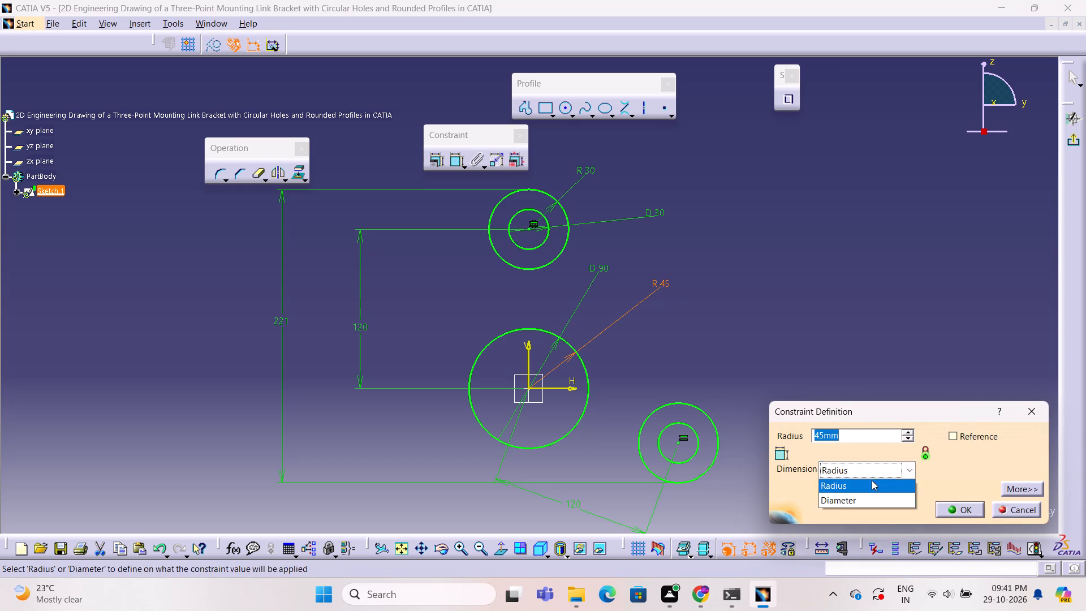
pyautogui.click(880, 502)
pyautogui.doubleClick(852, 438)
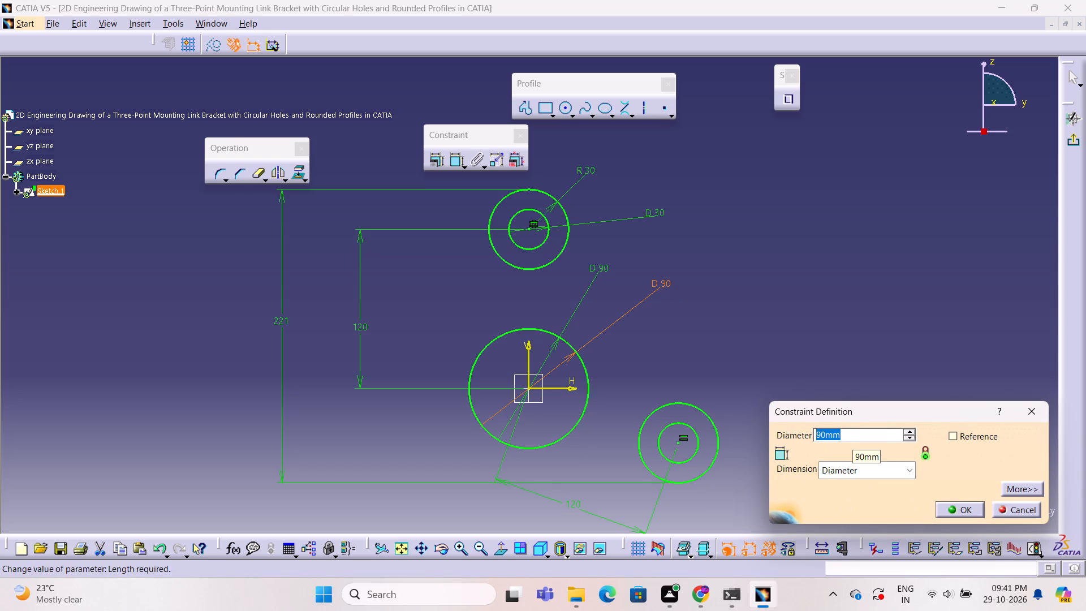
pyautogui.write('45')
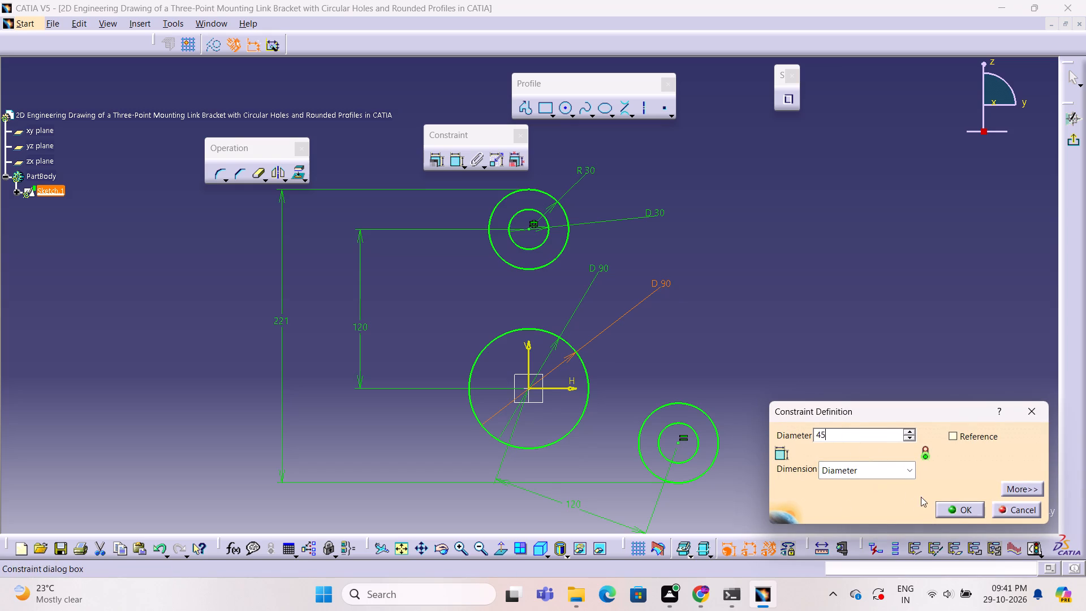
pyautogui.click(954, 514)
pyautogui.click(805, 412)
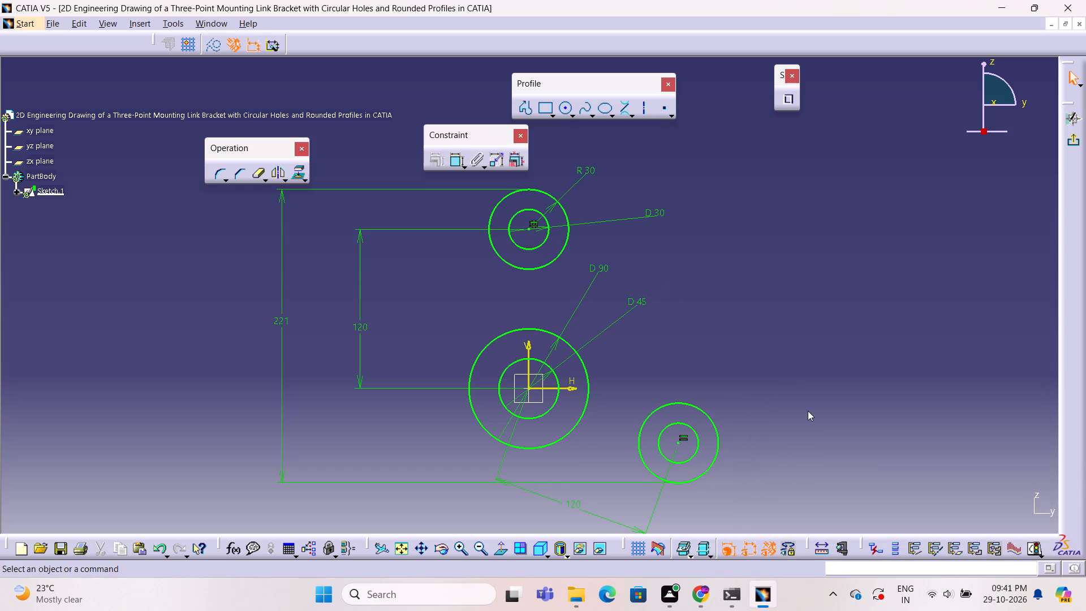
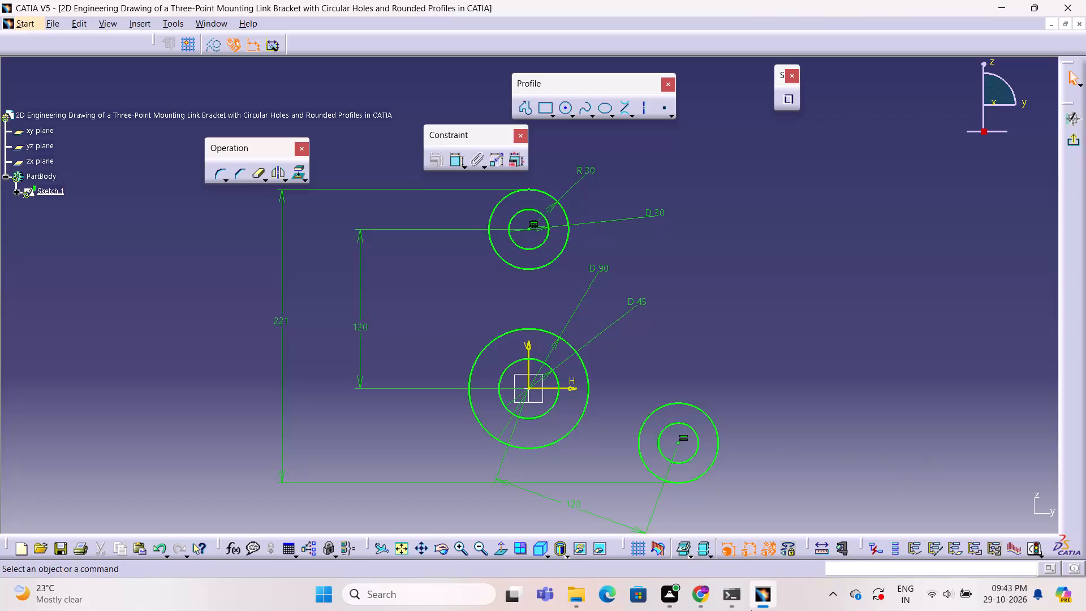
# Draw two bi-tangent lines joining the upper boss's outer circle to the central 90 mm circle, one along each side.
pyautogui.click(818, 388)
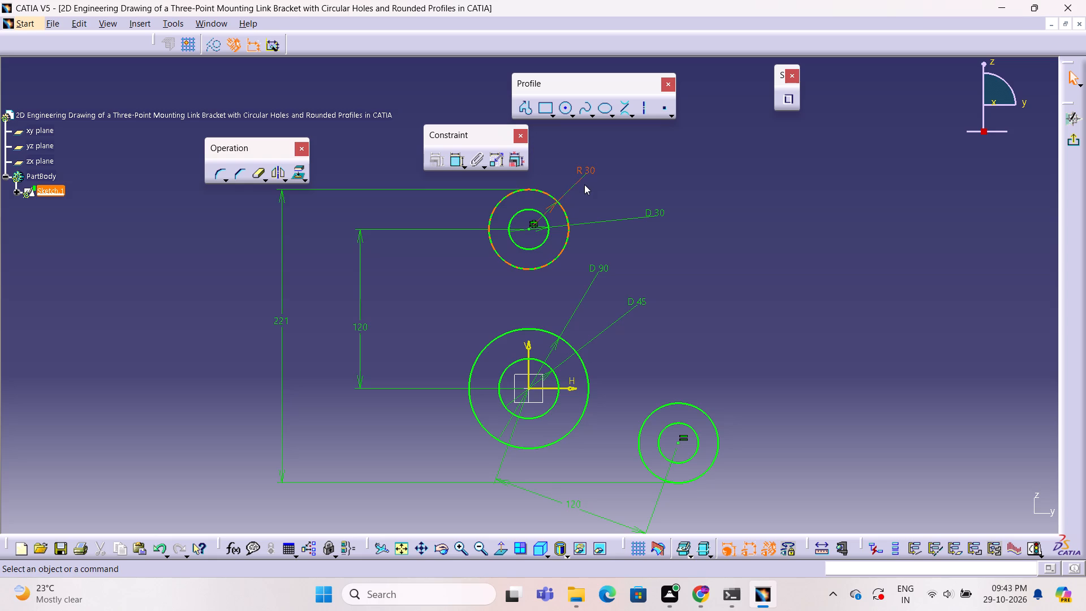
pyautogui.keyDown('ctrl'); pyautogui.moveTo(750, 393); pyautogui.dragTo(751, 380, button='middle'); pyautogui.keyUp('ctrl')
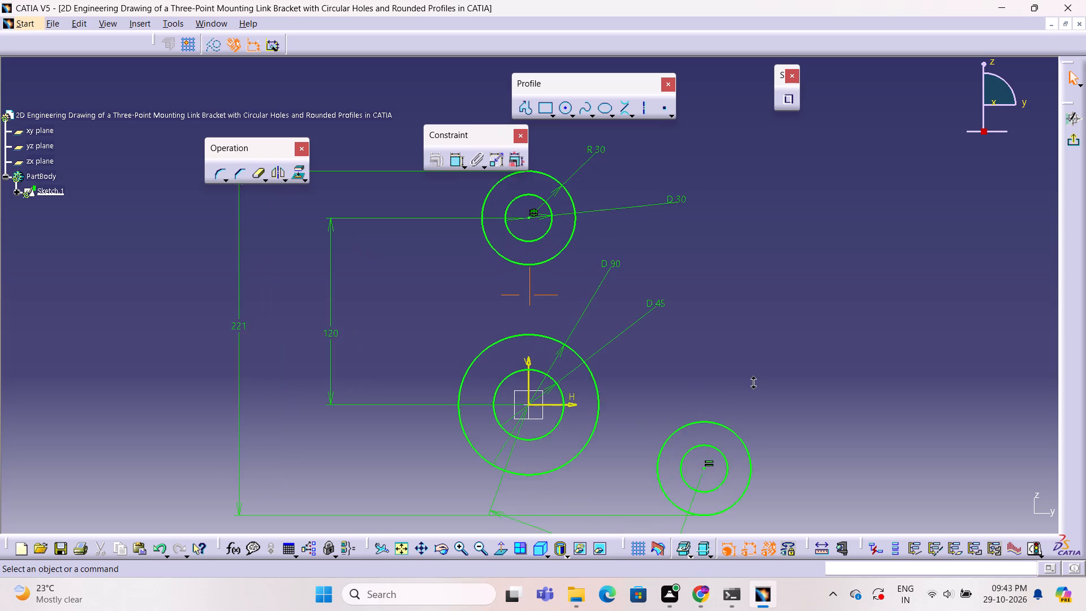
pyautogui.keyDown('ctrl'); pyautogui.moveTo(751, 380); pyautogui.dragTo(756, 407, button='middle'); pyautogui.keyUp('ctrl')
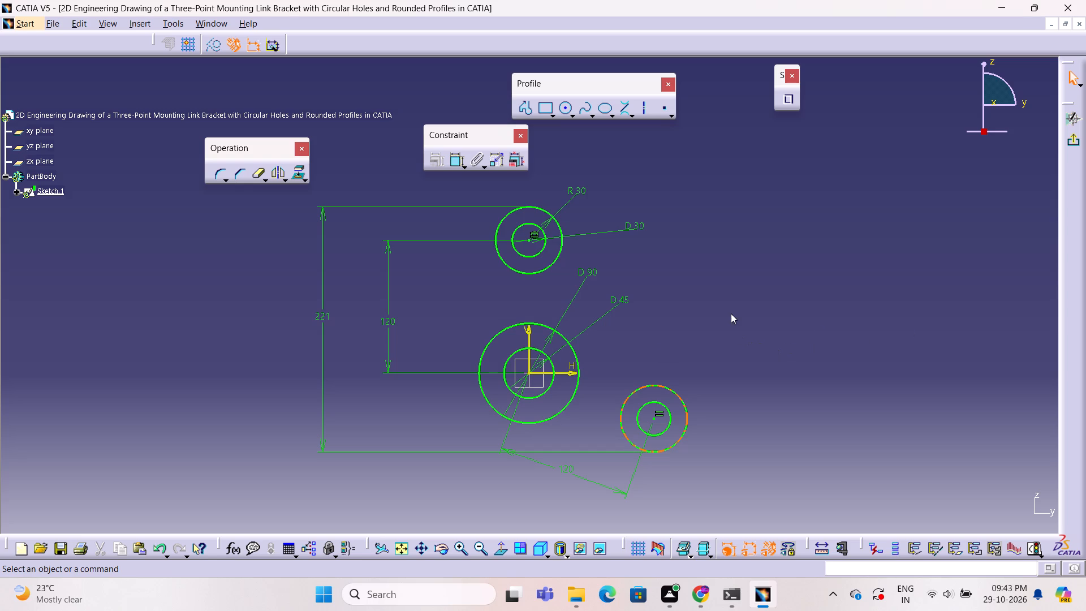
pyautogui.keyDown('ctrl'); pyautogui.moveTo(732, 316); pyautogui.dragTo(731, 321, button='middle'); pyautogui.keyUp('ctrl')
pyautogui.keyDown('ctrl'); pyautogui.scroll(-1, 732, 316); pyautogui.keyUp('ctrl')
pyautogui.click(624, 111)
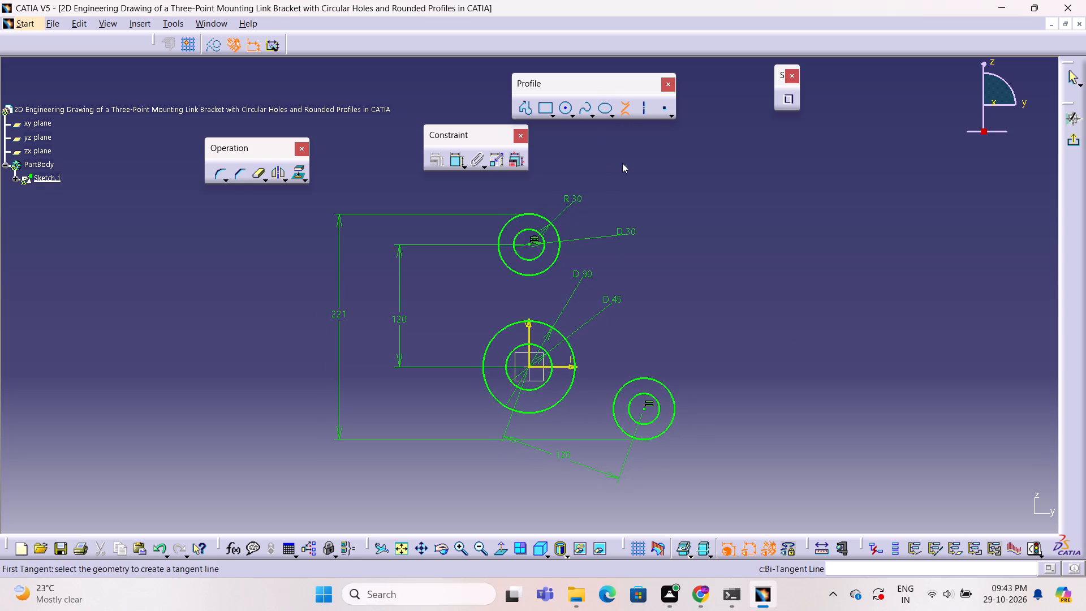
pyautogui.click(498, 248)
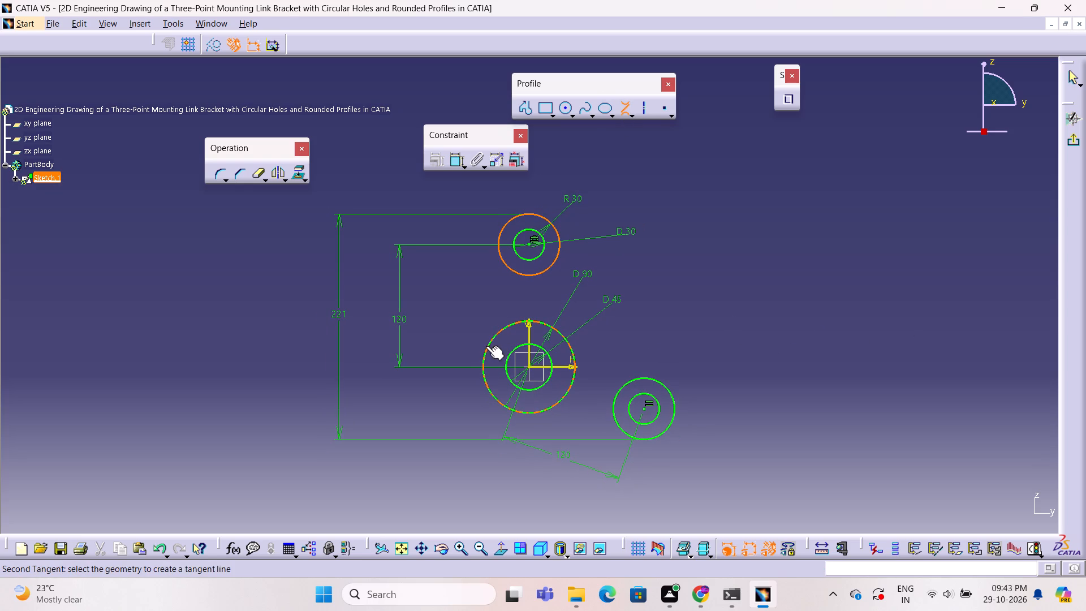
pyautogui.click(486, 346)
pyautogui.click(735, 239)
pyautogui.click(623, 111)
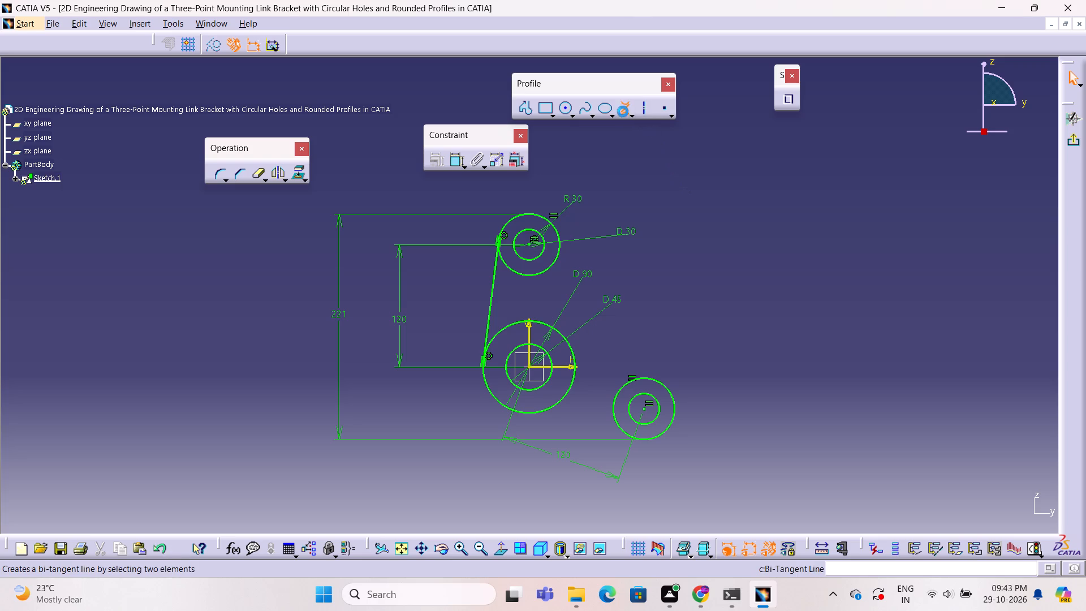
pyautogui.click(555, 256)
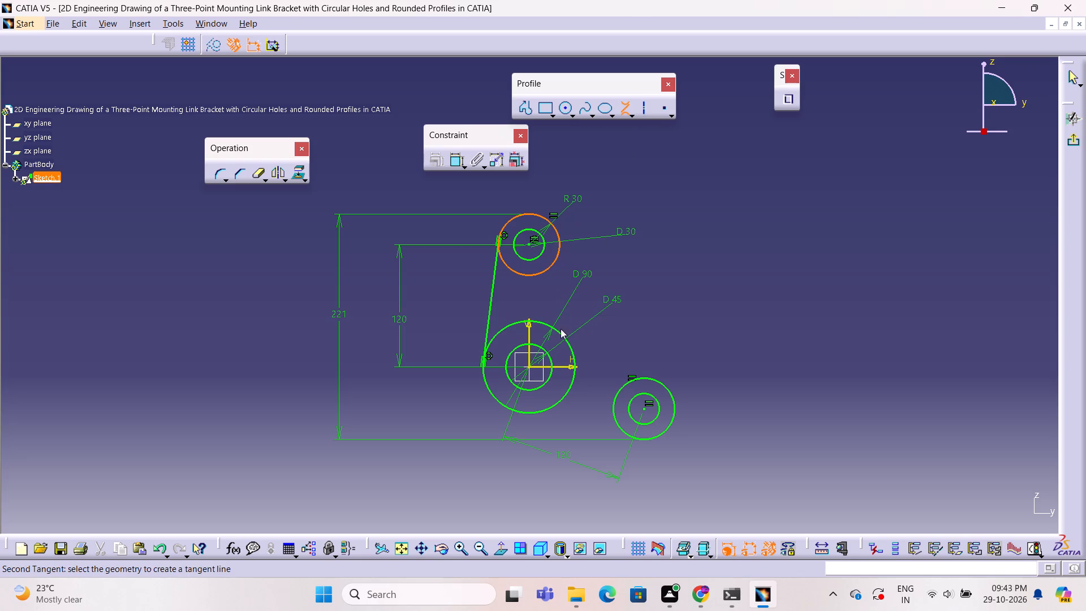
pyautogui.click(566, 334)
pyautogui.press('Escape')
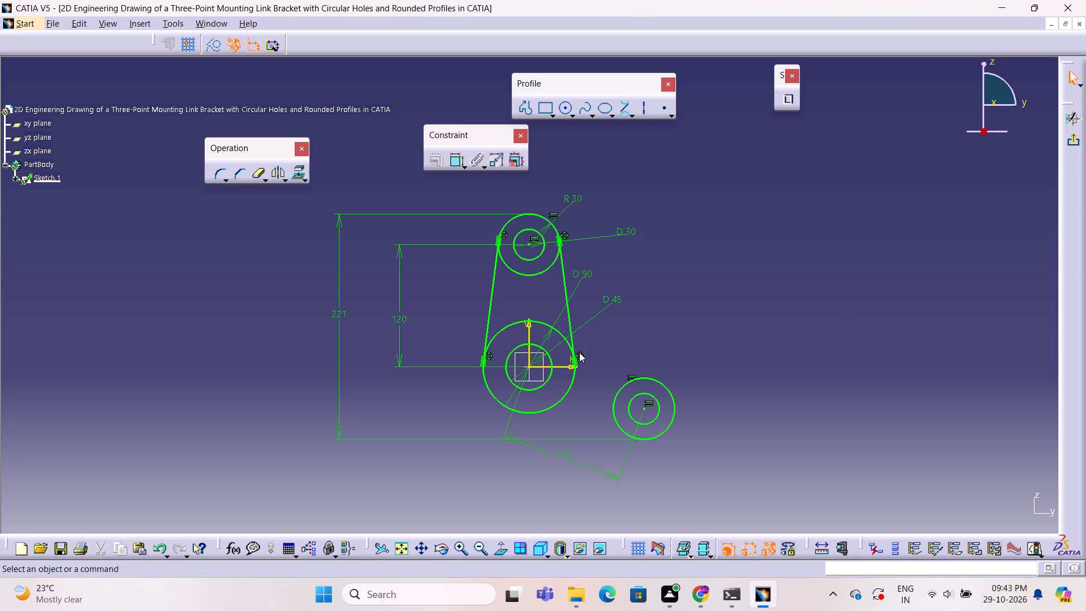
# Delete the inner 45 mm circle at the sketch origin.
pyautogui.click(552, 359)
pyautogui.press('Delete')
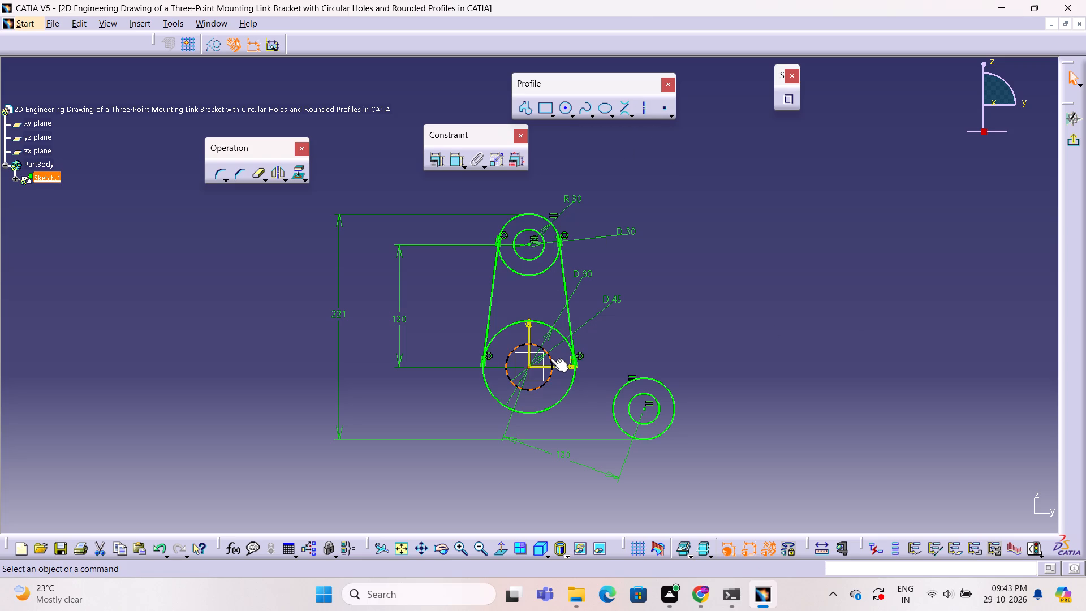
# Draw lower and upper bi-tangent lines joining the central 90 mm circle to the lower-right boss's outer circle.
pyautogui.click(622, 111)
pyautogui.click(543, 410)
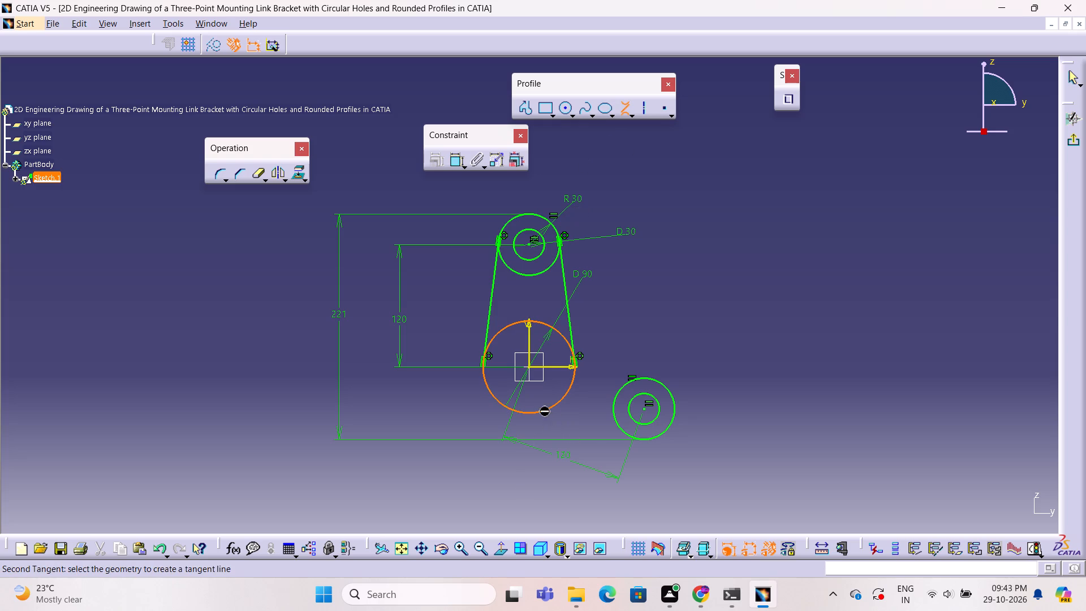
pyautogui.click(619, 431)
pyautogui.moveTo(710, 141); pyautogui.dragTo(710, 124)
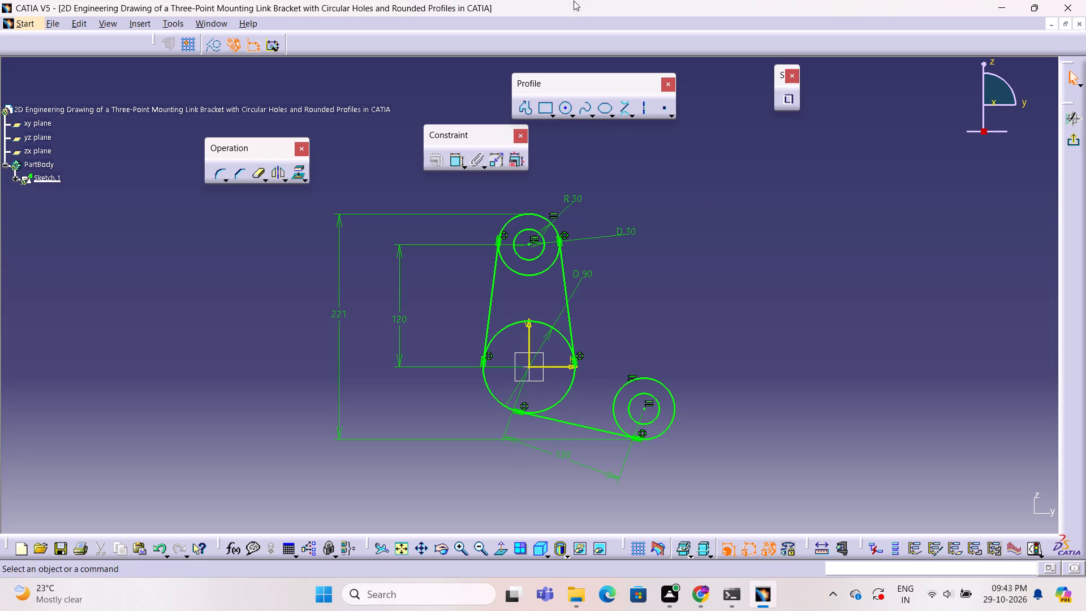
pyautogui.click(622, 111)
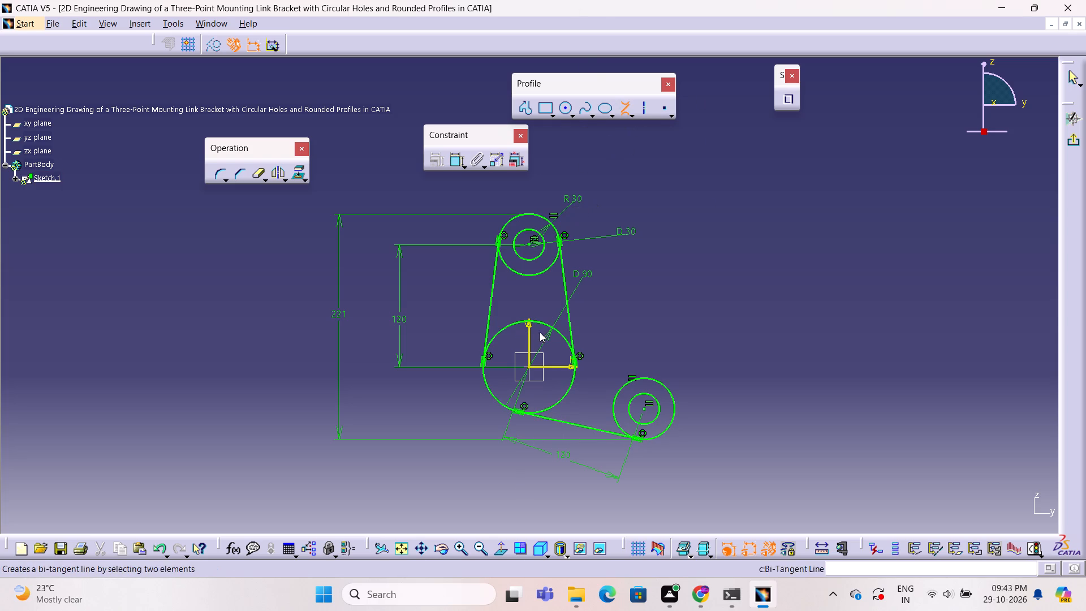
pyautogui.click(556, 332)
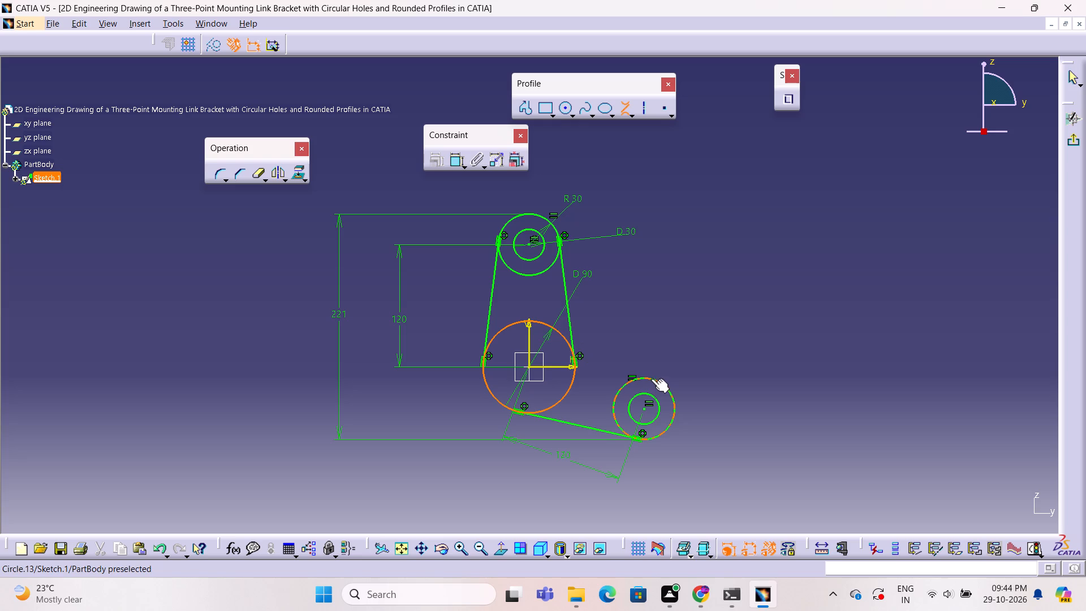
pyautogui.click(651, 378)
pyautogui.click(686, 338)
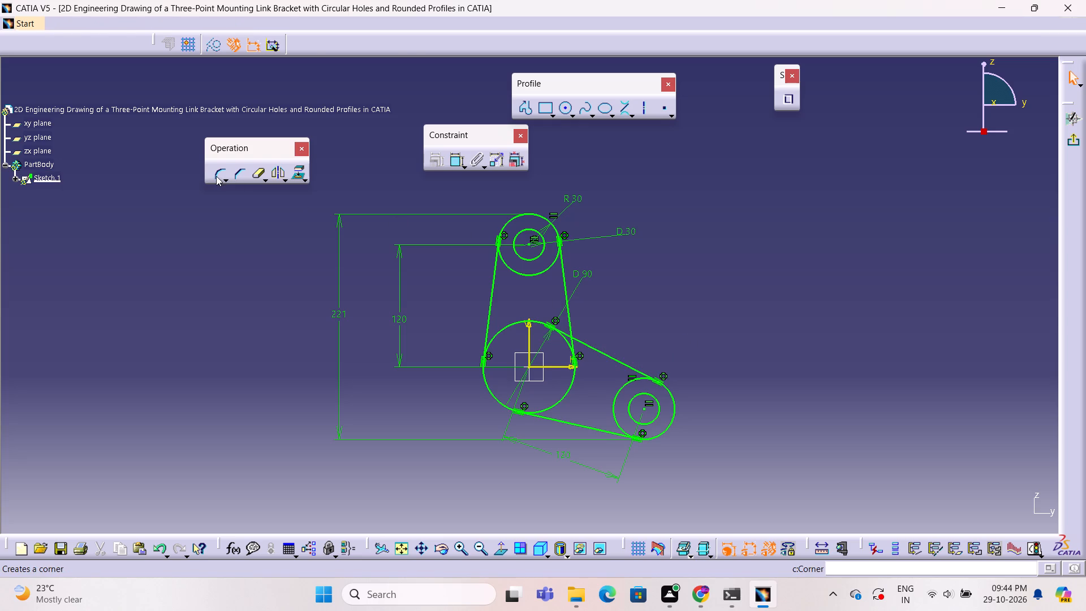
# Round the junction of the two arms' crossing tangent lines with a corner of 30 mm radius.
pyautogui.click(216, 176)
pyautogui.click(570, 323)
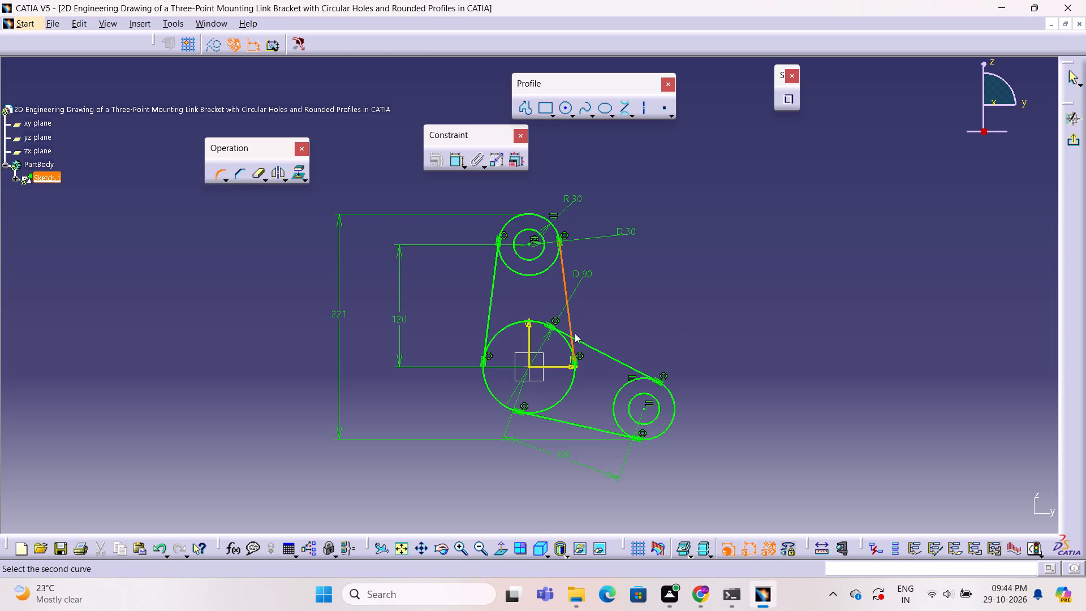
pyautogui.click(579, 338)
pyautogui.click(580, 334)
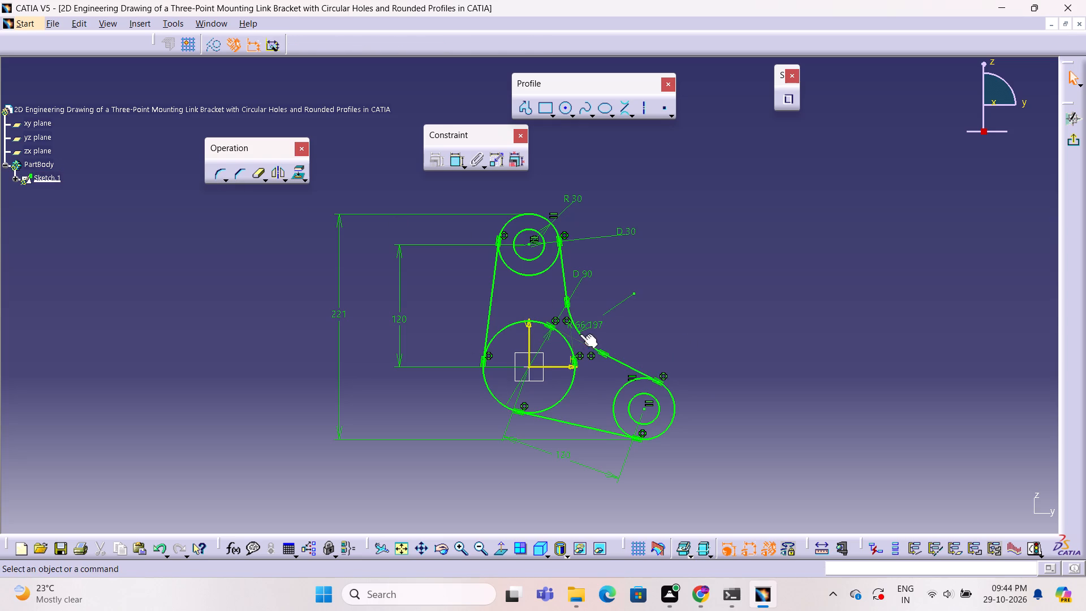
pyautogui.doubleClick(588, 325)
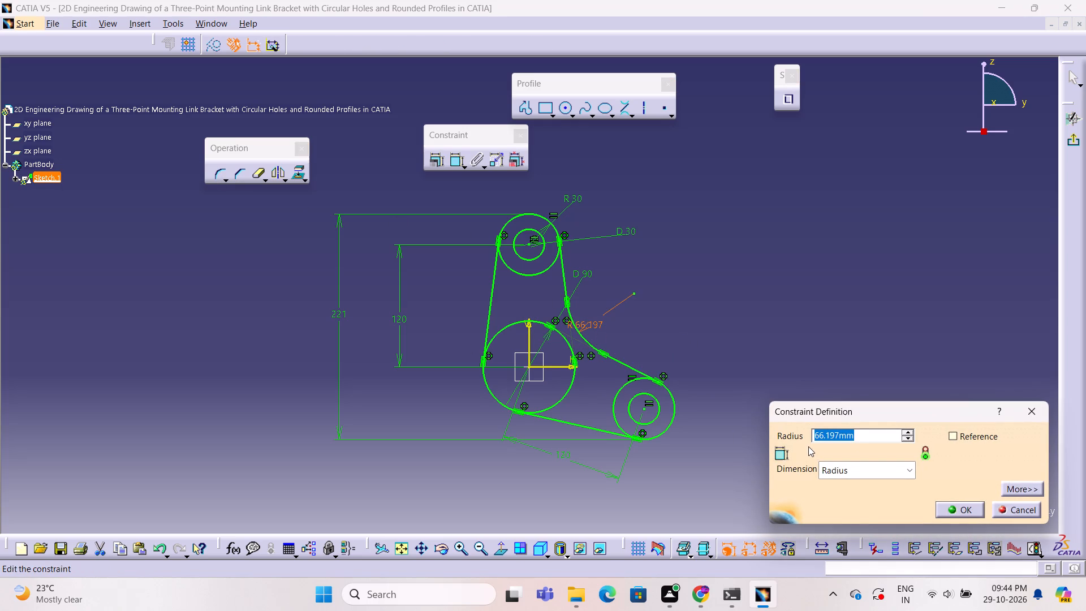
pyautogui.press('3')
pyautogui.press('0')
pyautogui.click(972, 507)
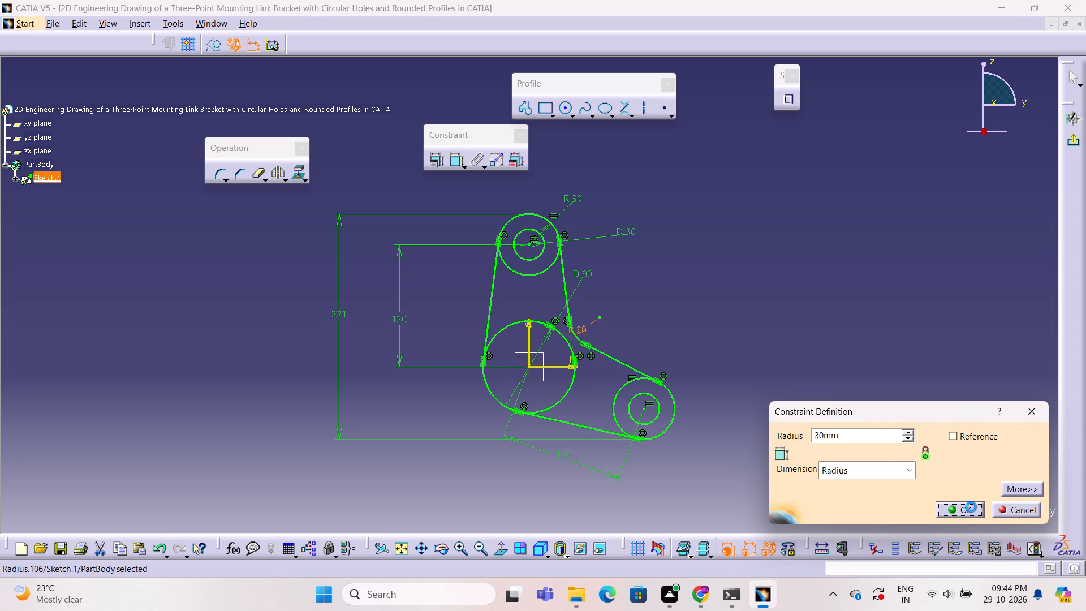
pyautogui.click(791, 343)
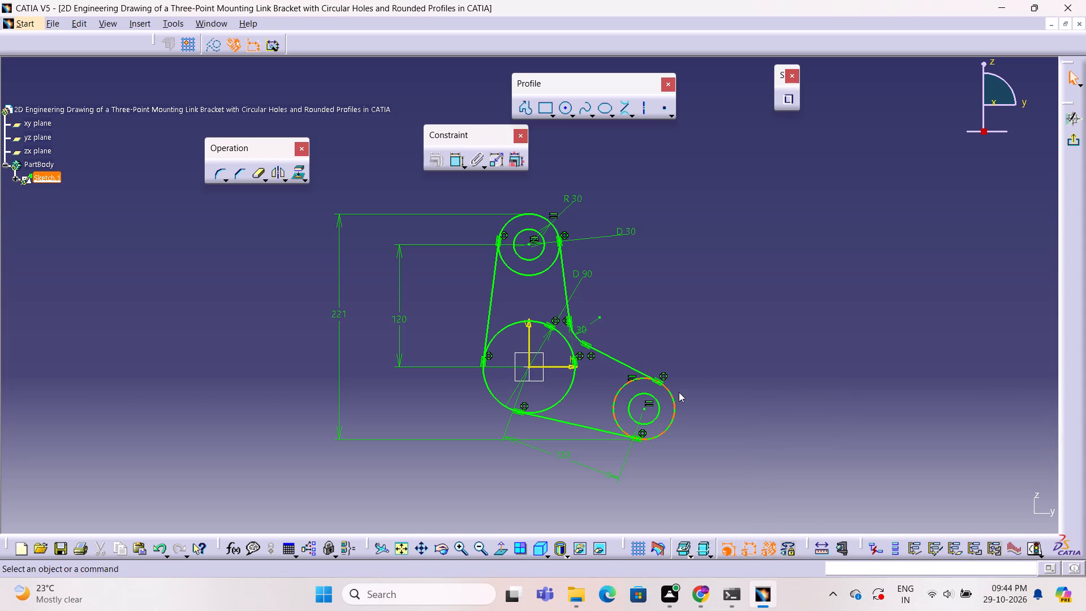
# Use Quick Trim to split the central circle and both bosses' outer circles where the tangent lines meet them.
pyautogui.keyDown('ctrl'); pyautogui.moveTo(731, 376); pyautogui.dragTo(736, 360, button='middle'); pyautogui.keyUp('ctrl')
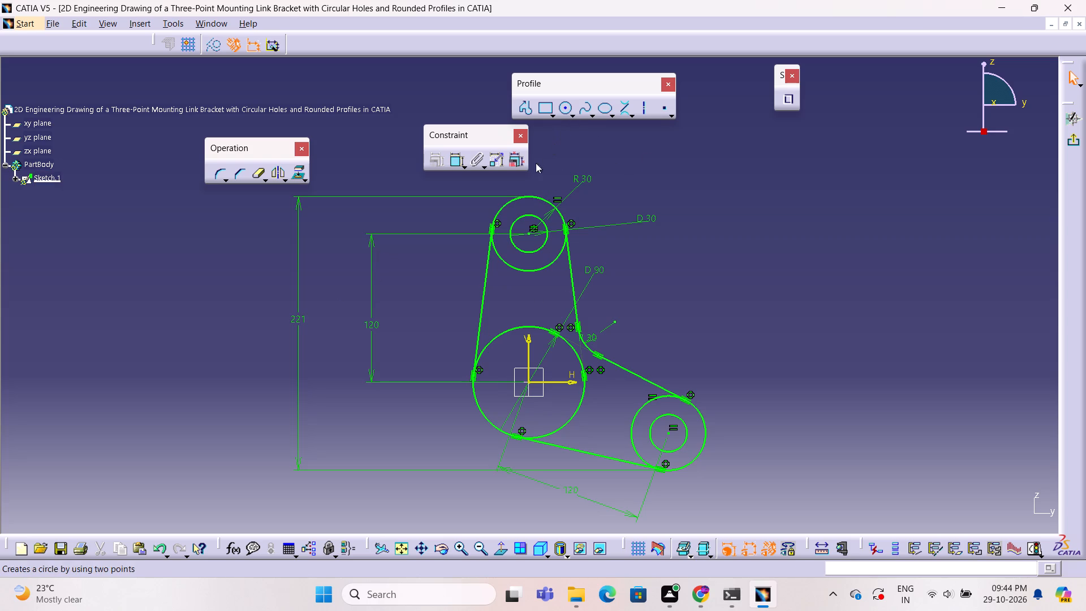
pyautogui.click(258, 178)
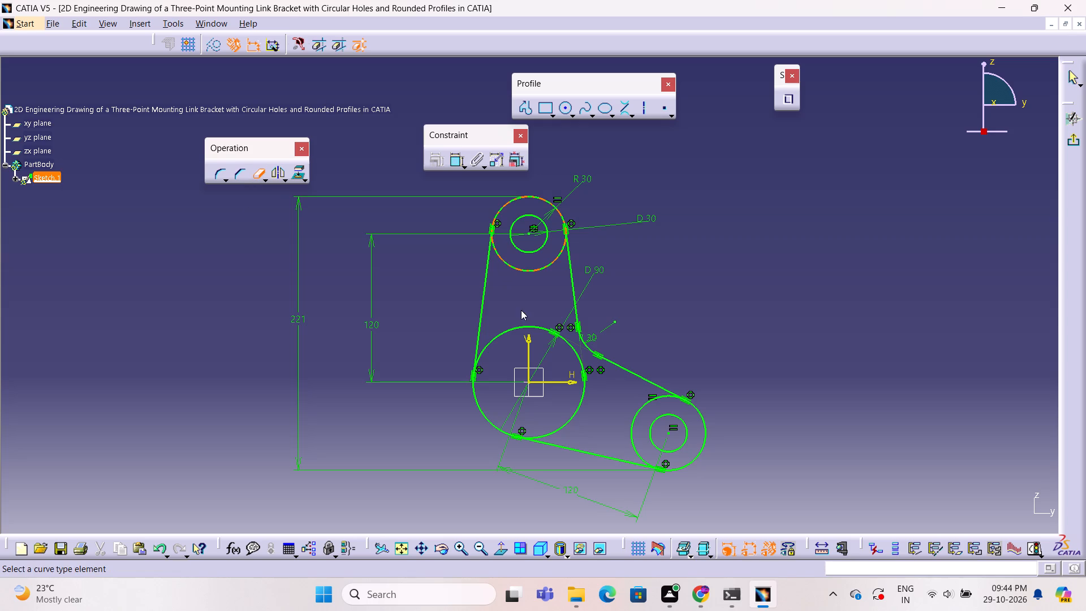
pyautogui.click(531, 326)
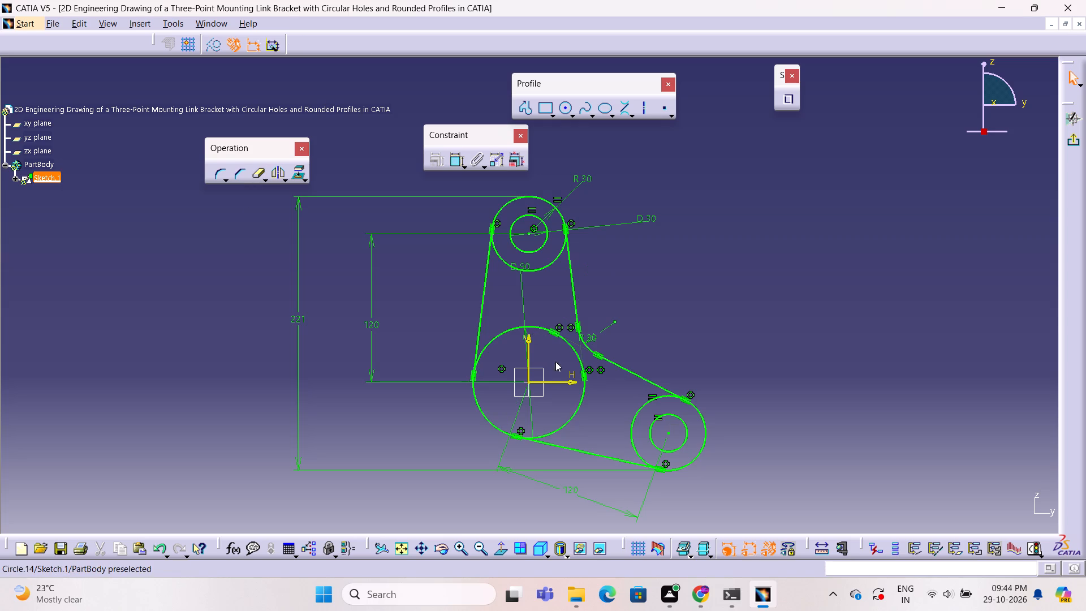
pyautogui.click(258, 177)
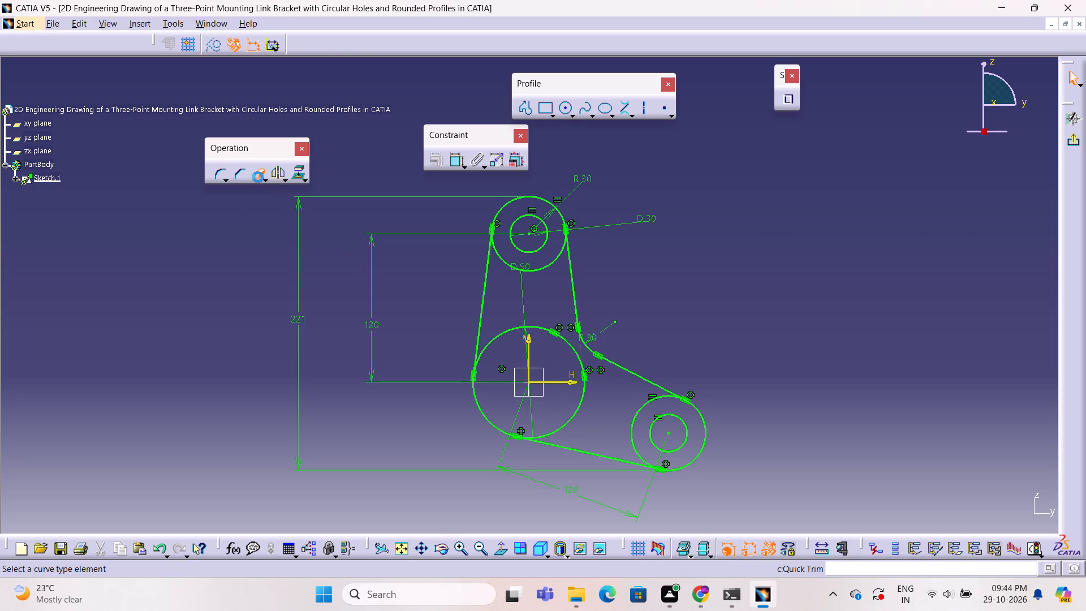
pyautogui.click(546, 267)
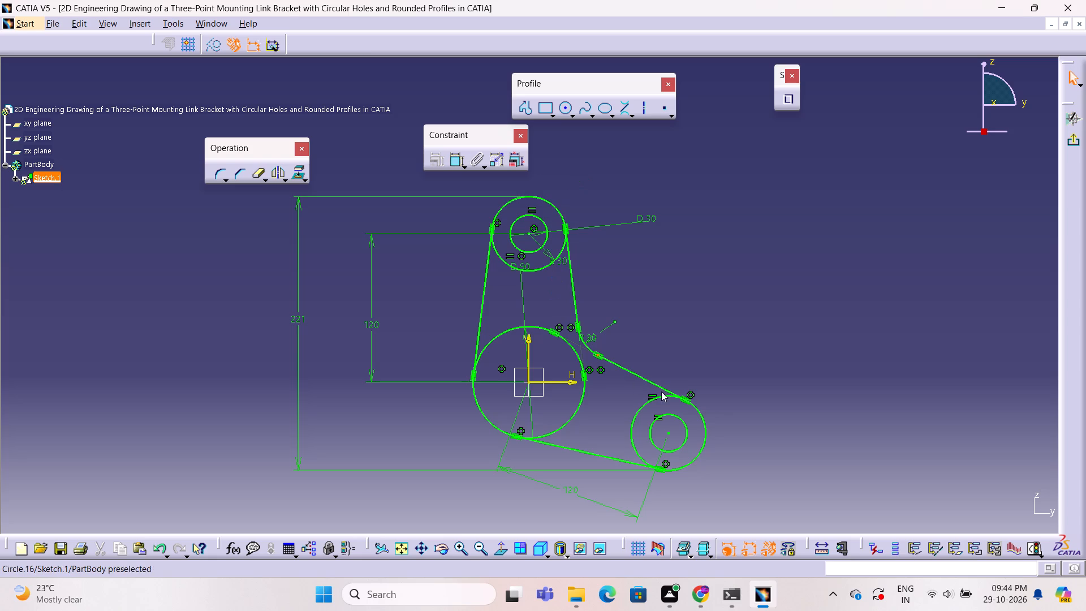
pyautogui.click(251, 178)
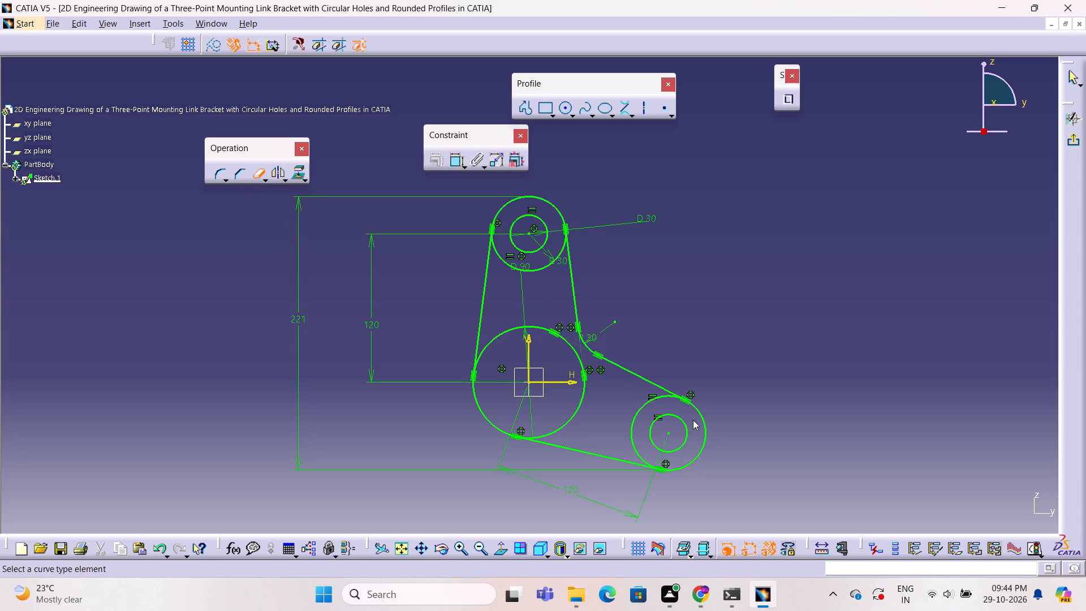
pyautogui.click(642, 407)
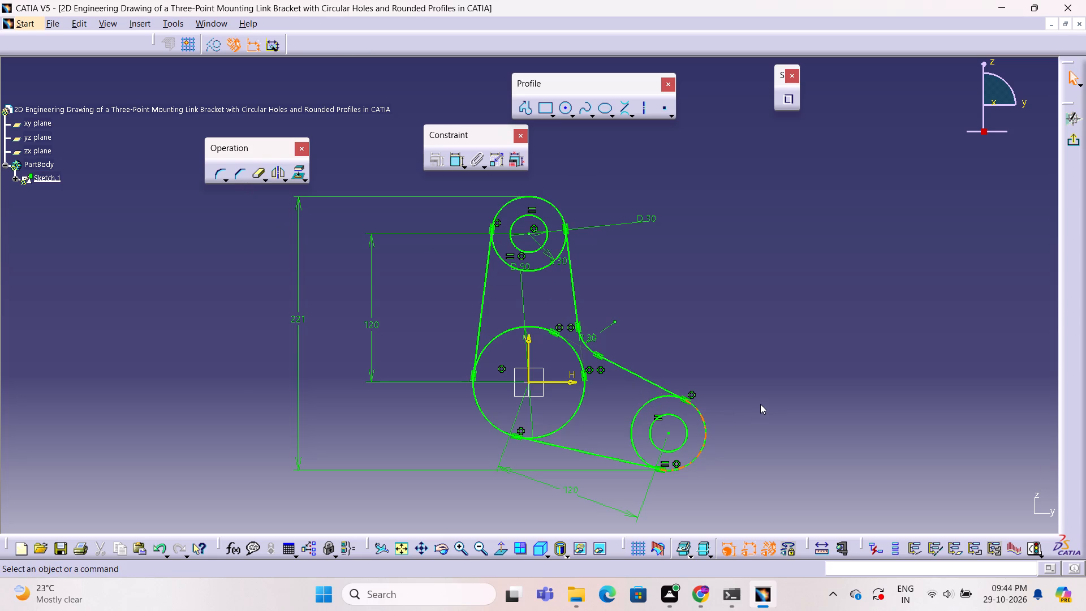
pyautogui.click(760, 403)
# Check the sketch's solving status and review its constraint diagnostics and geometry in Sketch Analysis, including the implicit profile.
pyautogui.click(1036, 552)
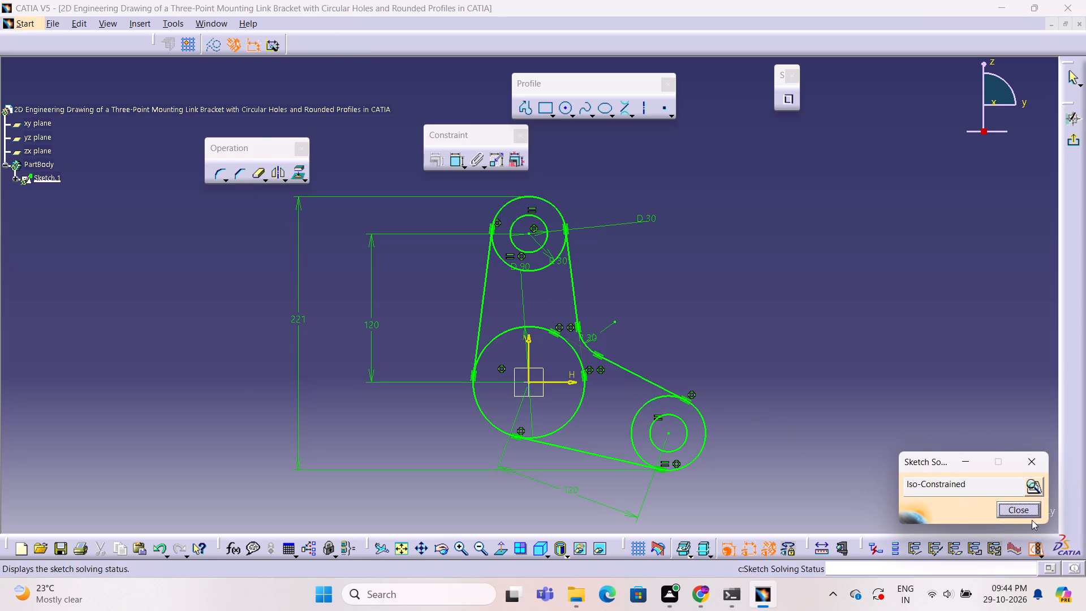
pyautogui.click(1036, 486)
pyautogui.scroll(-8, 239, 425)
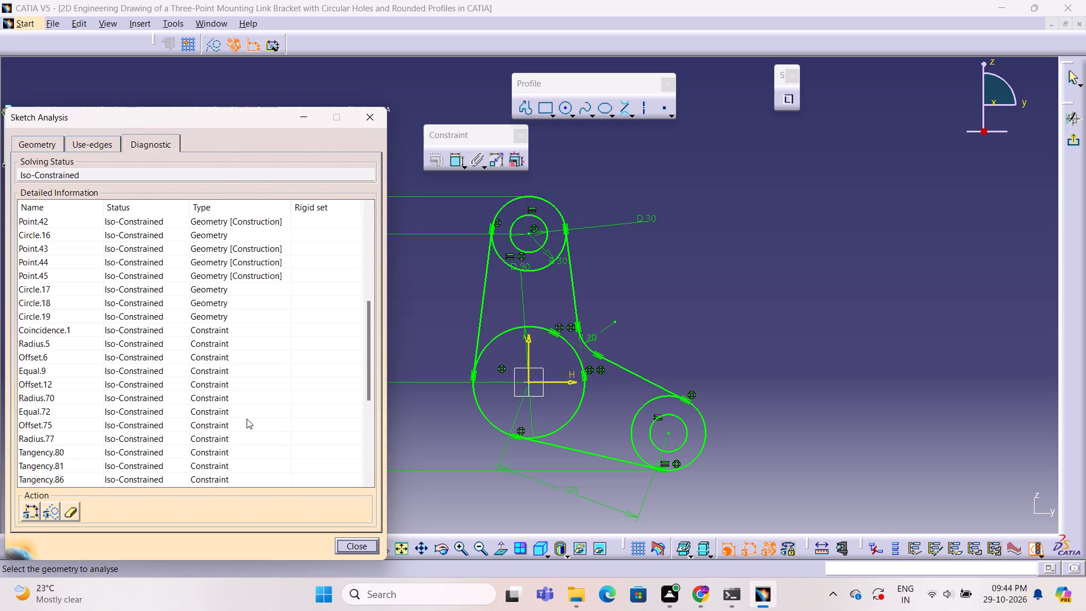
pyautogui.scroll(-11, 247, 419)
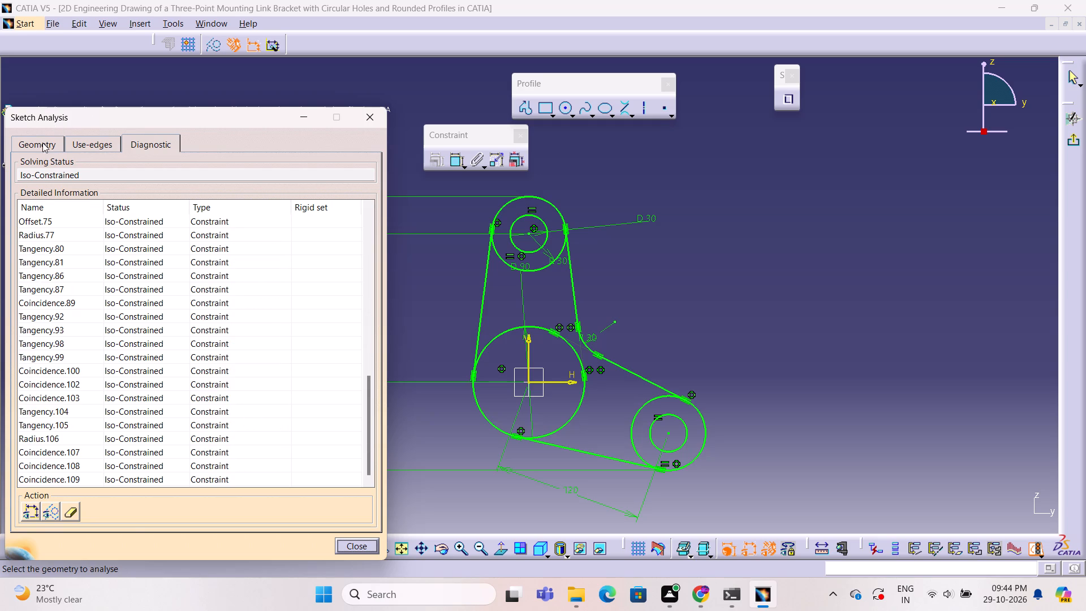
pyautogui.click(42, 143)
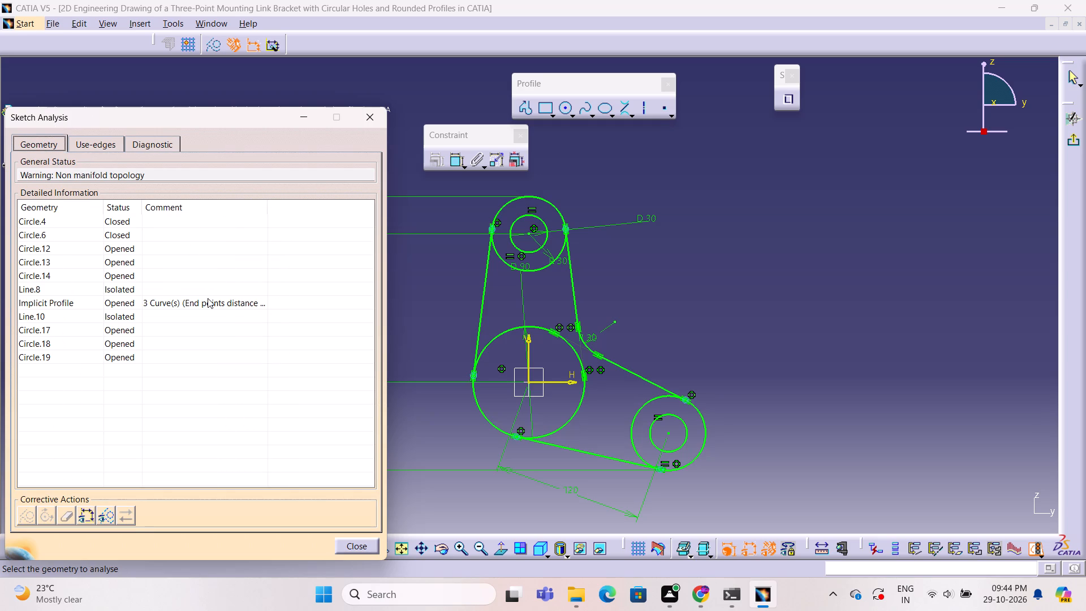
pyautogui.click(208, 298)
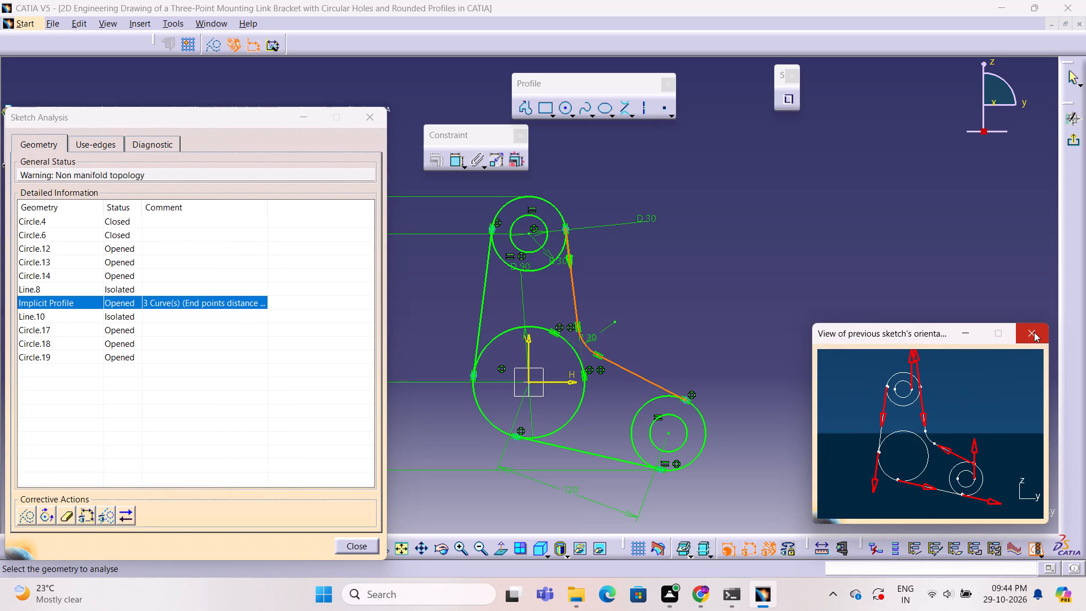
pyautogui.click(1034, 332)
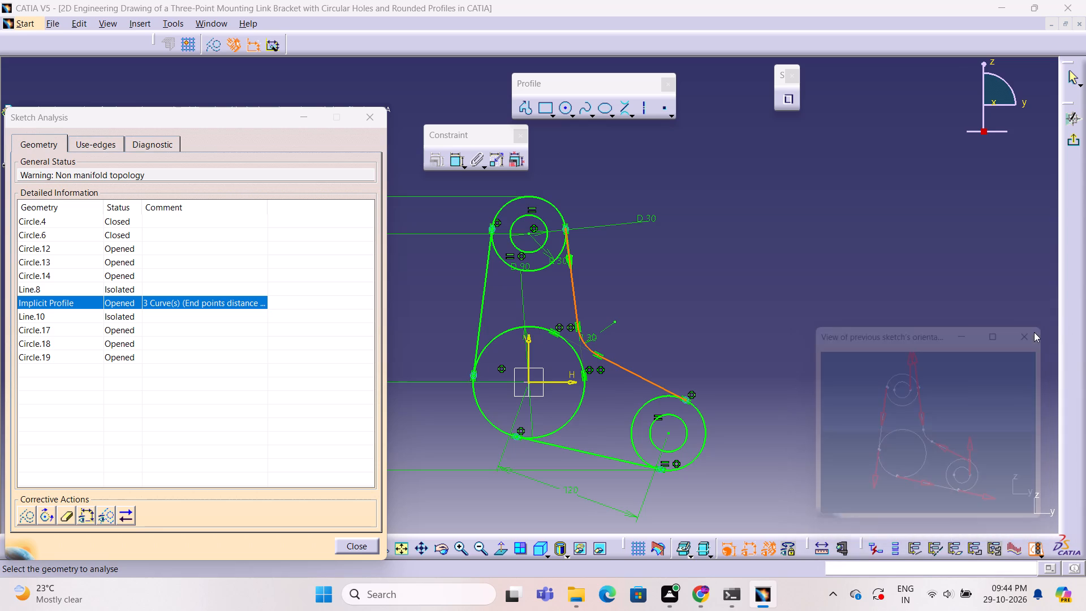
pyautogui.click(371, 124)
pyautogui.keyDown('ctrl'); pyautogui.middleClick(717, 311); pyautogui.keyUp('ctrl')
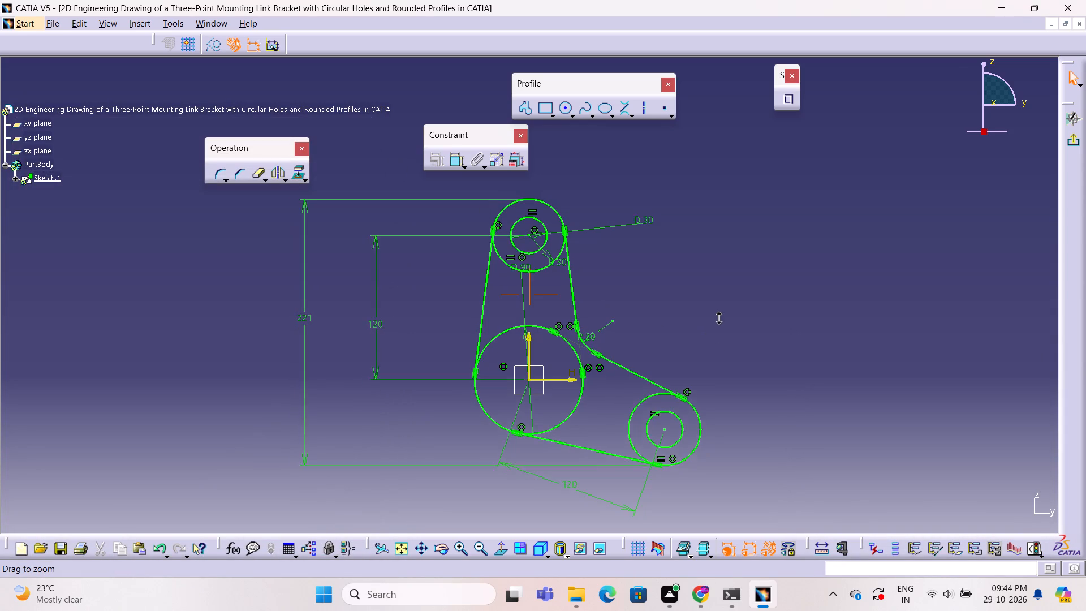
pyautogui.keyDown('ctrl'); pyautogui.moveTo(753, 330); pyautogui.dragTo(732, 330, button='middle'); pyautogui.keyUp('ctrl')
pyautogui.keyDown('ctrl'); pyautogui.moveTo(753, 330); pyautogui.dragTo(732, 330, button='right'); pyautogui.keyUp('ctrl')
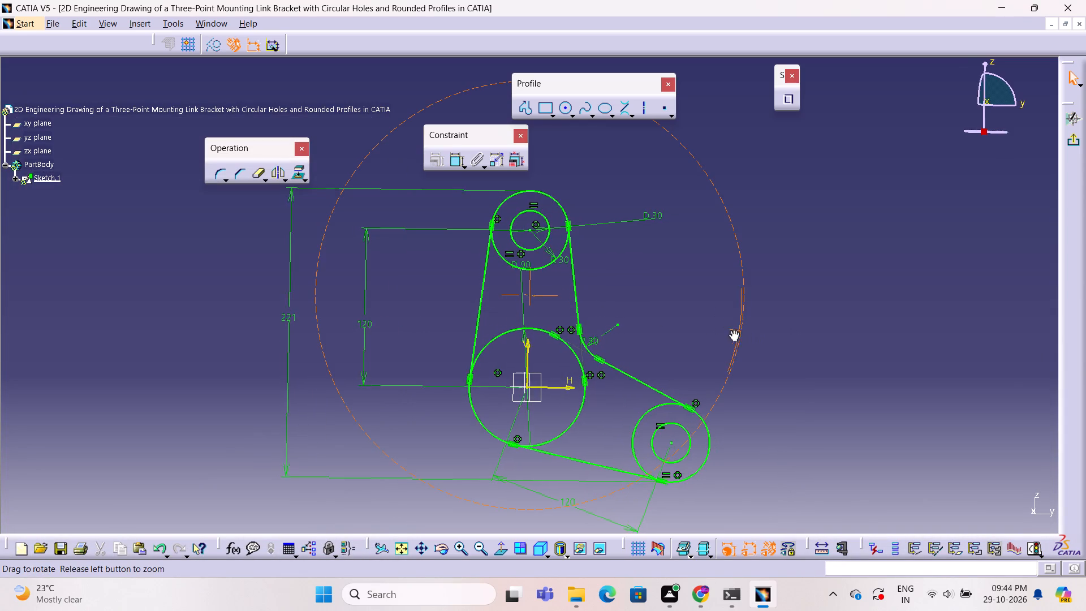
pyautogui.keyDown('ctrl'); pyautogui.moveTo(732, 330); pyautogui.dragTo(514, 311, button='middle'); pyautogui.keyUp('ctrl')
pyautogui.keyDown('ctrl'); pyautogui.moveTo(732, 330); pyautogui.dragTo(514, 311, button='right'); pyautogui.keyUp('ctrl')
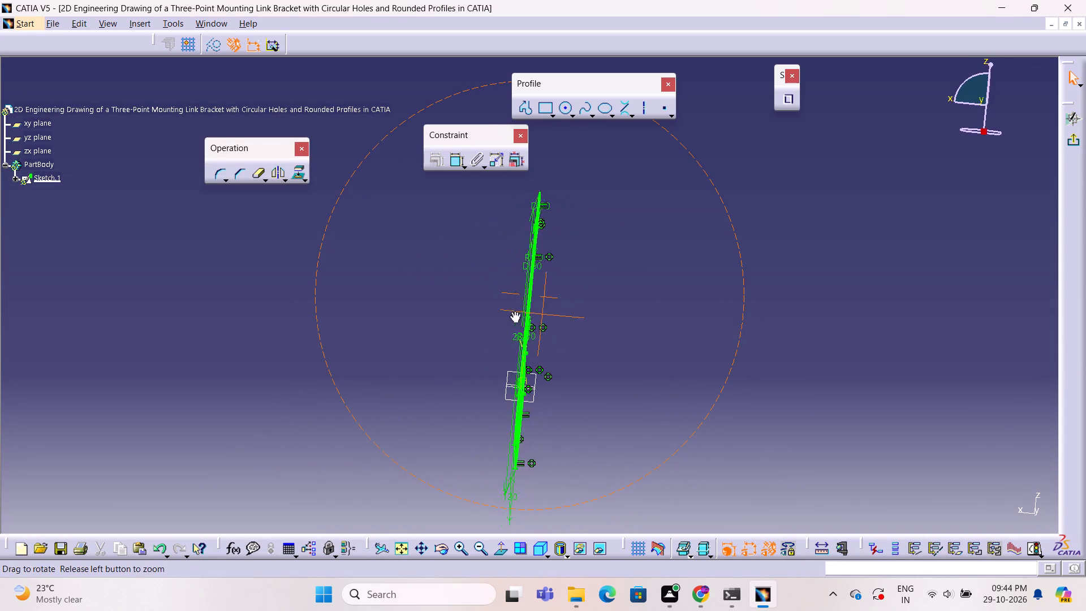
# Examine the link bracket's sketched profile from several angles and in a view normal to the sketch plane.
pyautogui.keyDown('ctrl'); pyautogui.moveTo(514, 311); pyautogui.dragTo(473, 393, button='middle'); pyautogui.keyUp('ctrl')
pyautogui.keyDown('ctrl'); pyautogui.moveTo(514, 311); pyautogui.dragTo(473, 393, button='right'); pyautogui.keyUp('ctrl')
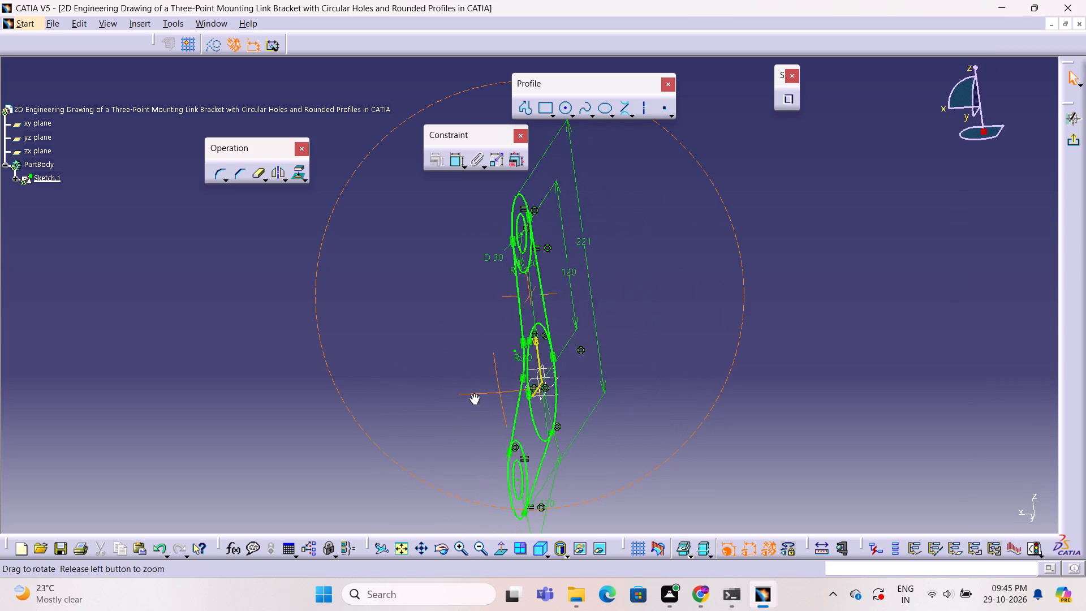
pyautogui.keyDown('ctrl'); pyautogui.moveTo(473, 393); pyautogui.dragTo(607, 378, button='middle'); pyautogui.keyUp('ctrl')
pyautogui.keyDown('ctrl'); pyautogui.moveTo(473, 393); pyautogui.dragTo(607, 378, button='right'); pyautogui.keyUp('ctrl')
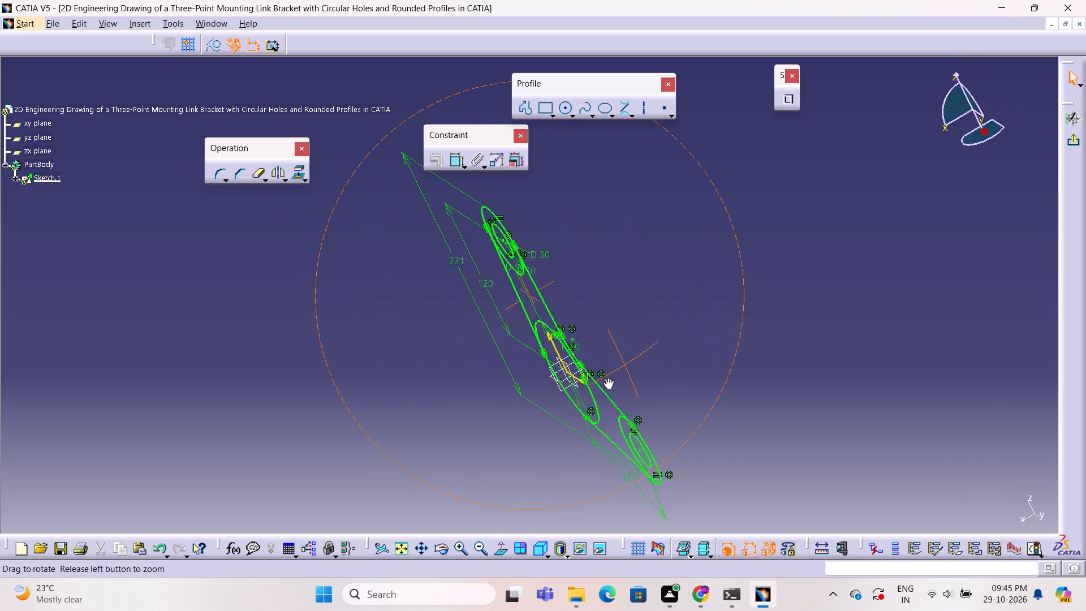
pyautogui.keyDown('ctrl'); pyautogui.moveTo(607, 378); pyautogui.dragTo(664, 412, button='middle'); pyautogui.keyUp('ctrl')
pyautogui.keyDown('ctrl'); pyautogui.moveTo(607, 378); pyautogui.dragTo(712, 395, button='right'); pyautogui.keyUp('ctrl')
pyautogui.keyDown('ctrl'); pyautogui.moveTo(654, 406); pyautogui.dragTo(712, 395, button='middle'); pyautogui.keyUp('ctrl')
pyautogui.rightClick(712, 395)
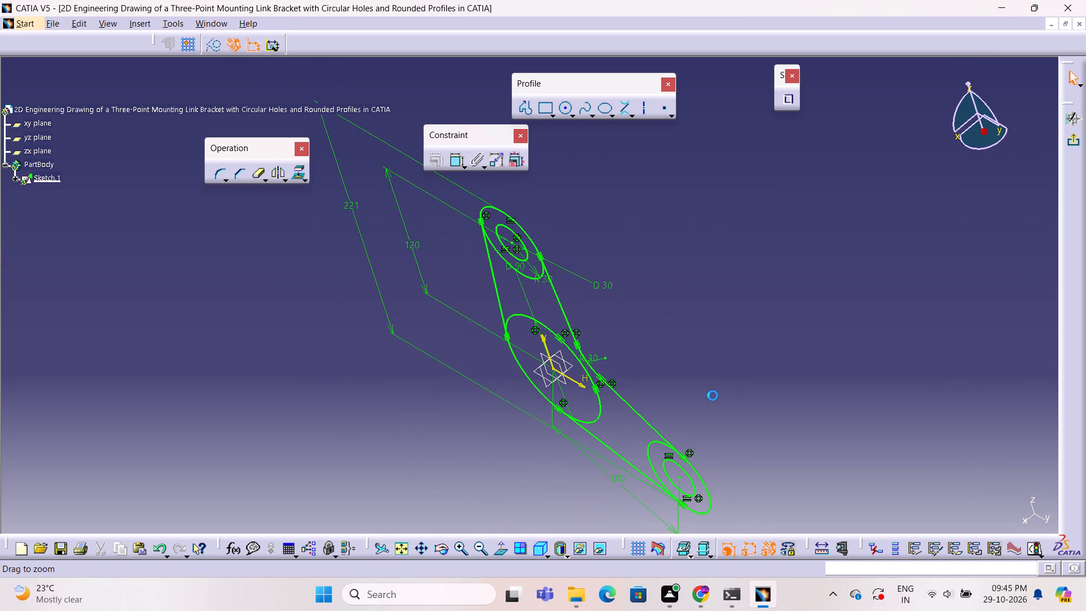
pyautogui.keyDown('ctrl'); pyautogui.moveTo(713, 395); pyautogui.dragTo(698, 194, button='middle'); pyautogui.keyUp('ctrl')
pyautogui.keyDown('ctrl'); pyautogui.moveTo(712, 388); pyautogui.dragTo(698, 194, button='right'); pyautogui.keyUp('ctrl')
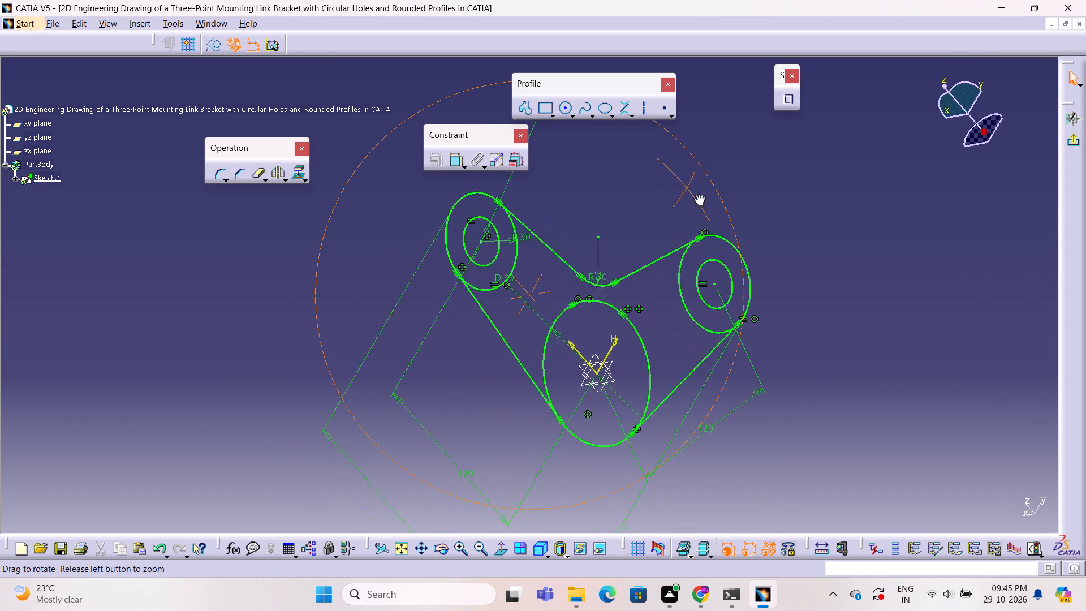
pyautogui.keyDown('ctrl'); pyautogui.moveTo(698, 194); pyautogui.dragTo(738, 279, button='middle'); pyautogui.keyUp('ctrl')
pyautogui.keyDown('ctrl'); pyautogui.moveTo(698, 194); pyautogui.dragTo(738, 279, button='right'); pyautogui.keyUp('ctrl')
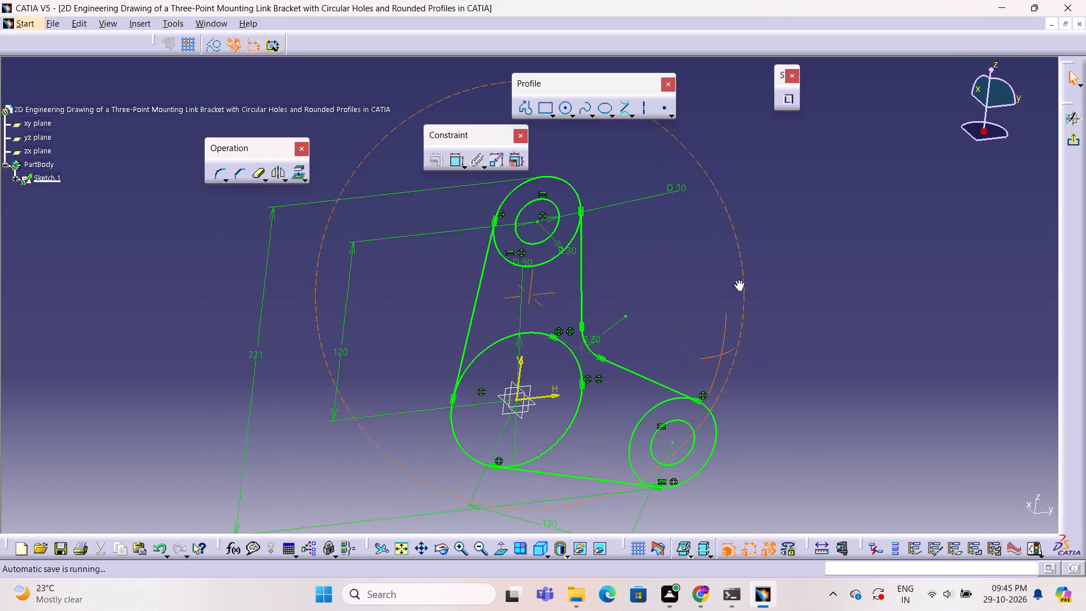
pyautogui.keyDown('ctrl'); pyautogui.moveTo(738, 279); pyautogui.dragTo(652, 324, button='middle'); pyautogui.keyUp('ctrl')
pyautogui.keyDown('ctrl'); pyautogui.moveTo(738, 279); pyautogui.dragTo(652, 324, button='right'); pyautogui.keyUp('ctrl')
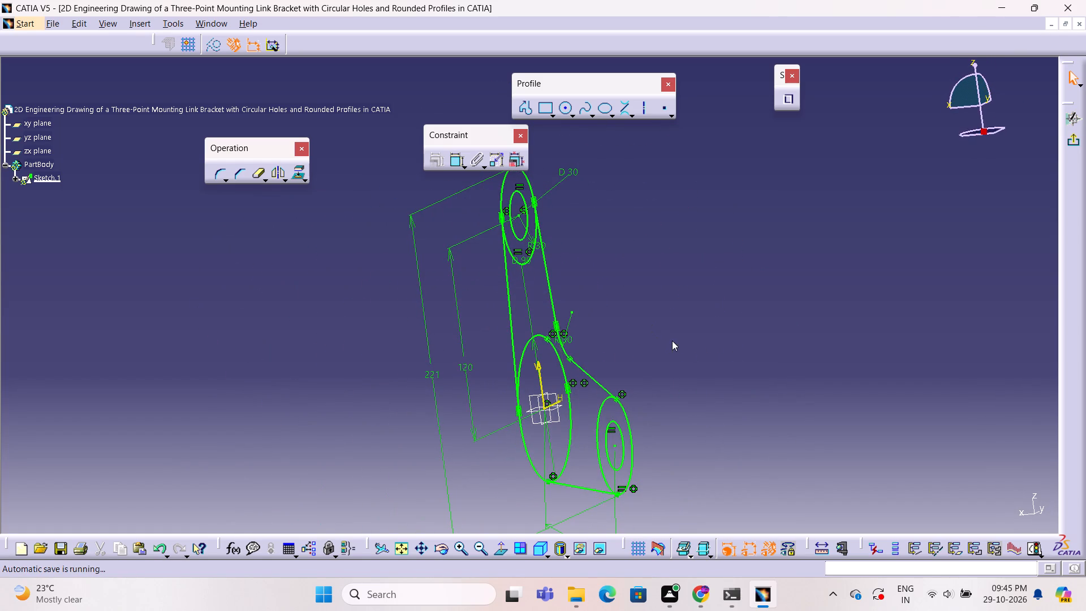
pyautogui.keyDown('ctrl'); pyautogui.moveTo(637, 326); pyautogui.dragTo(757, 312, button='middle'); pyautogui.keyUp('ctrl')
pyautogui.keyDown('ctrl'); pyautogui.moveTo(637, 326); pyautogui.dragTo(757, 312, button='right'); pyautogui.keyUp('ctrl')
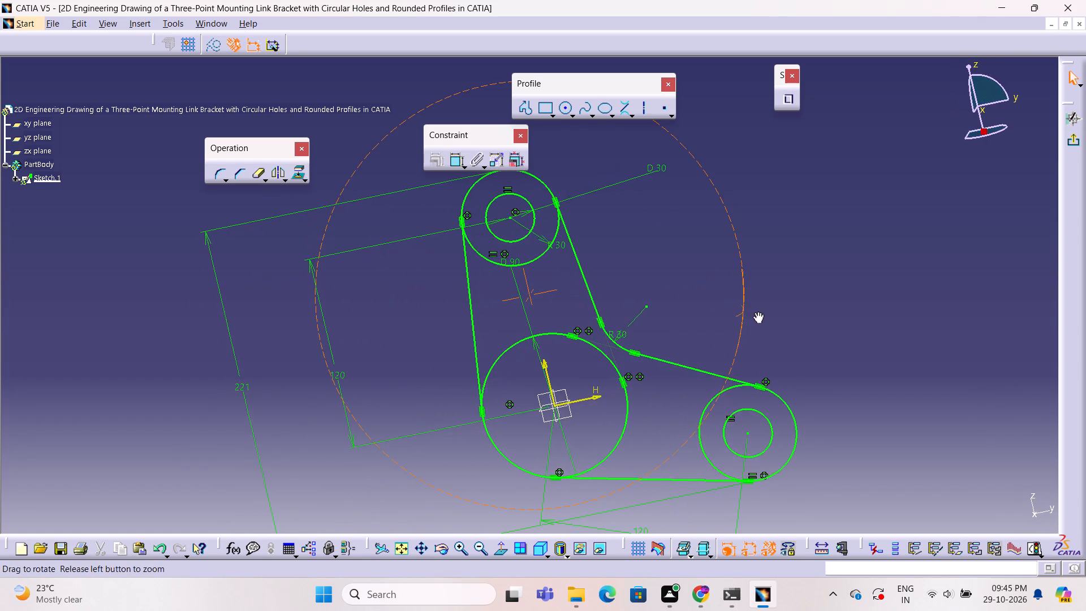
pyautogui.keyDown('ctrl'); pyautogui.moveTo(757, 312); pyautogui.dragTo(718, 378, button='middle'); pyautogui.keyUp('ctrl')
pyautogui.keyDown('ctrl'); pyautogui.moveTo(757, 312); pyautogui.dragTo(718, 378, button='right'); pyautogui.keyUp('ctrl')
pyautogui.keyDown('ctrl'); pyautogui.rightClick(718, 378); pyautogui.keyUp('ctrl')
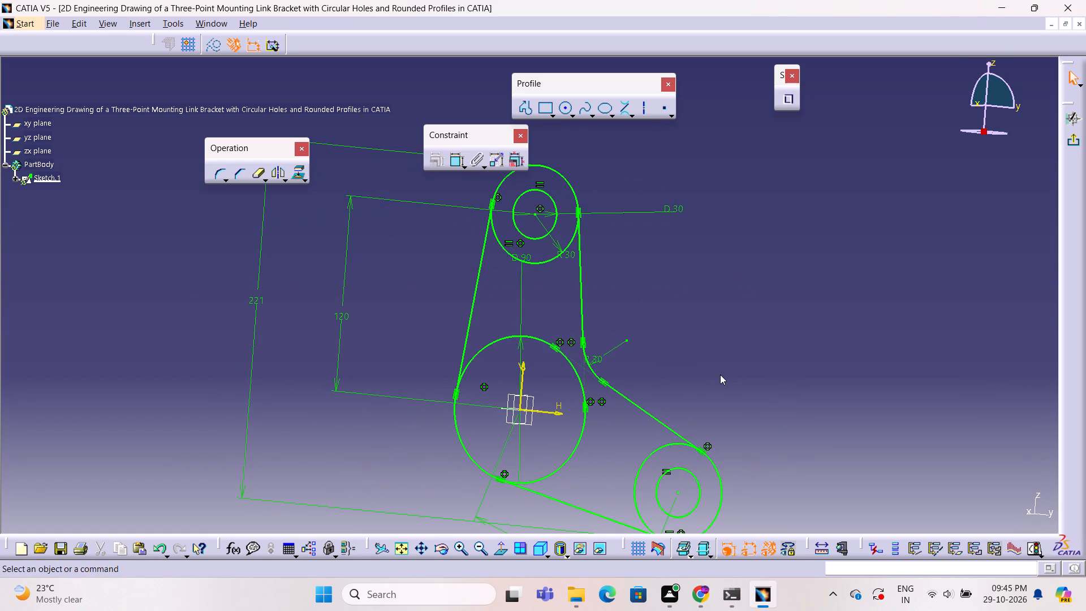
pyautogui.keyDown('ctrl'); pyautogui.moveTo(725, 336); pyautogui.dragTo(719, 356, button='middle'); pyautogui.keyUp('ctrl')
pyautogui.keyDown('ctrl'); pyautogui.scroll(-1, 719, 356); pyautogui.keyUp('ctrl')
pyautogui.keyDown('ctrl'); pyautogui.moveTo(719, 356); pyautogui.dragTo(714, 356, button='middle'); pyautogui.keyUp('ctrl')
pyautogui.keyDown('ctrl'); pyautogui.moveTo(719, 356); pyautogui.dragTo(714, 356, button='right'); pyautogui.keyUp('ctrl')
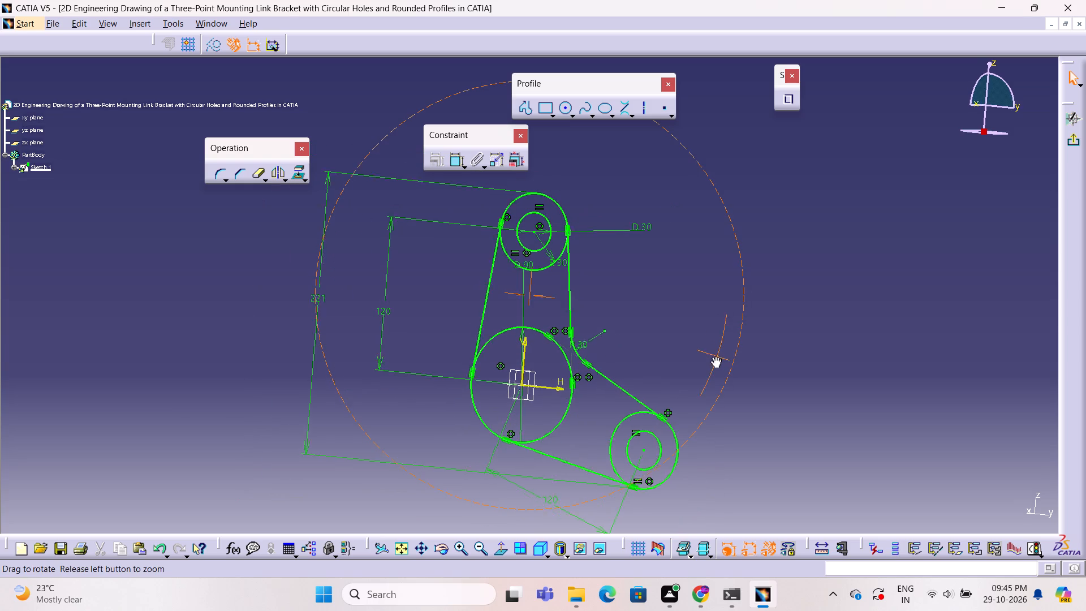
pyautogui.keyDown('ctrl'); pyautogui.moveTo(714, 356); pyautogui.dragTo(691, 362, button='middle'); pyautogui.keyUp('ctrl')
pyautogui.keyDown('ctrl'); pyautogui.moveTo(714, 356); pyautogui.dragTo(691, 362, button='right'); pyautogui.keyUp('ctrl')
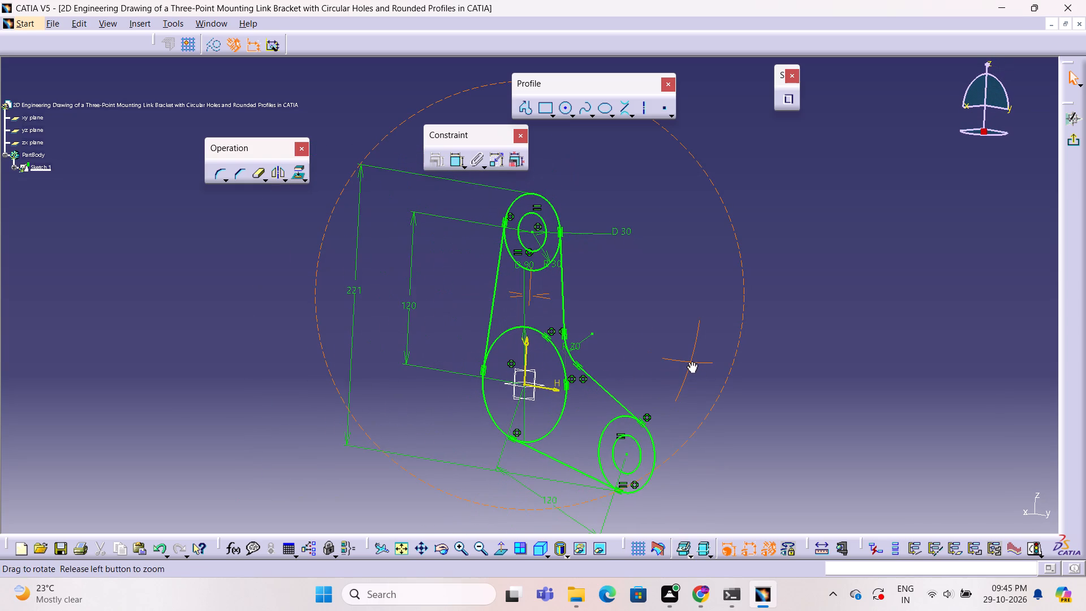
pyautogui.keyDown('ctrl'); pyautogui.moveTo(691, 362); pyautogui.dragTo(699, 359, button='middle'); pyautogui.keyUp('ctrl')
pyautogui.keyDown('ctrl'); pyautogui.moveTo(691, 362); pyautogui.dragTo(699, 359, button='right'); pyautogui.keyUp('ctrl')
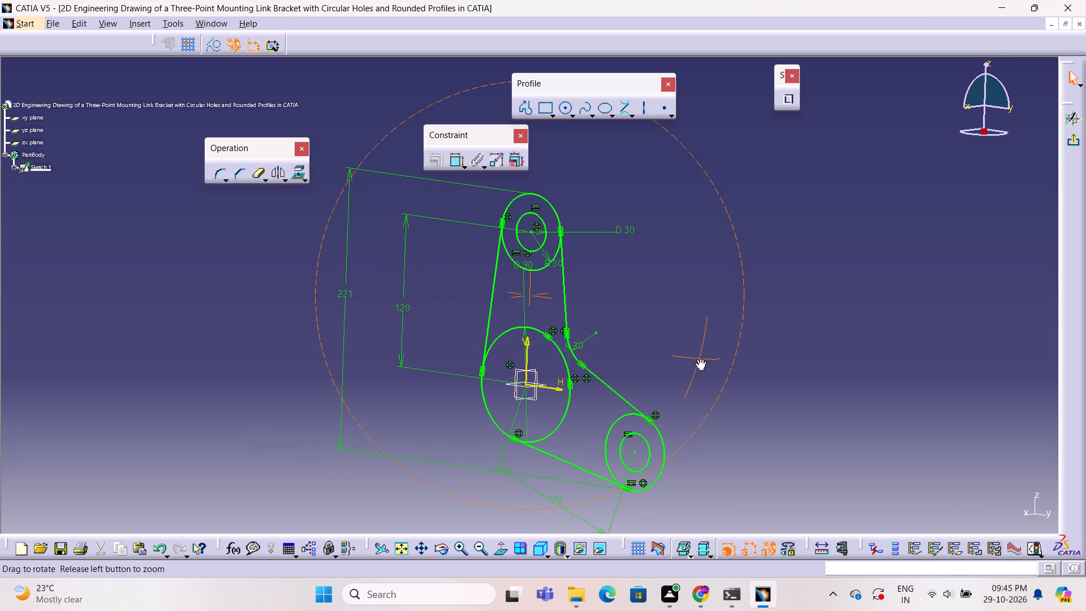
pyautogui.keyDown('ctrl'); pyautogui.moveTo(699, 359); pyautogui.dragTo(685, 368, button='middle'); pyautogui.keyUp('ctrl')
pyautogui.keyDown('ctrl'); pyautogui.moveTo(699, 359); pyautogui.dragTo(685, 368, button='right'); pyautogui.keyUp('ctrl')
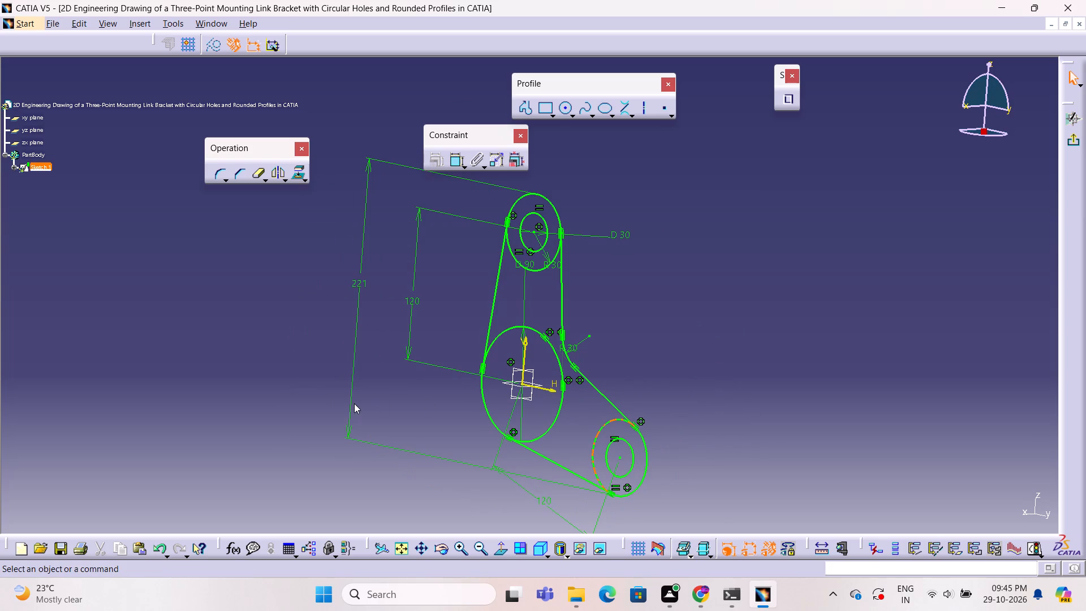
pyautogui.keyDown('ctrl'); pyautogui.moveTo(381, 395); pyautogui.dragTo(486, 442, button='middle'); pyautogui.keyUp('ctrl')
pyautogui.keyDown('ctrl'); pyautogui.moveTo(382, 396); pyautogui.dragTo(486, 442, button='right'); pyautogui.keyUp('ctrl')
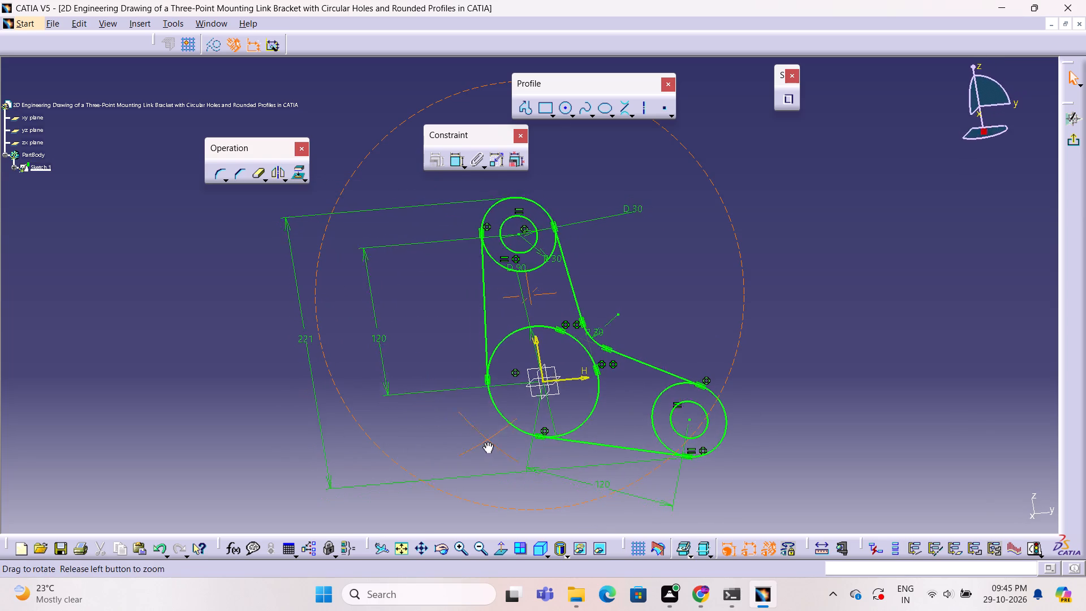
pyautogui.keyDown('ctrl'); pyautogui.moveTo(486, 442); pyautogui.dragTo(435, 418, button='middle'); pyautogui.keyUp('ctrl')
pyautogui.keyDown('ctrl'); pyautogui.moveTo(486, 442); pyautogui.dragTo(435, 418, button='right'); pyautogui.keyUp('ctrl')
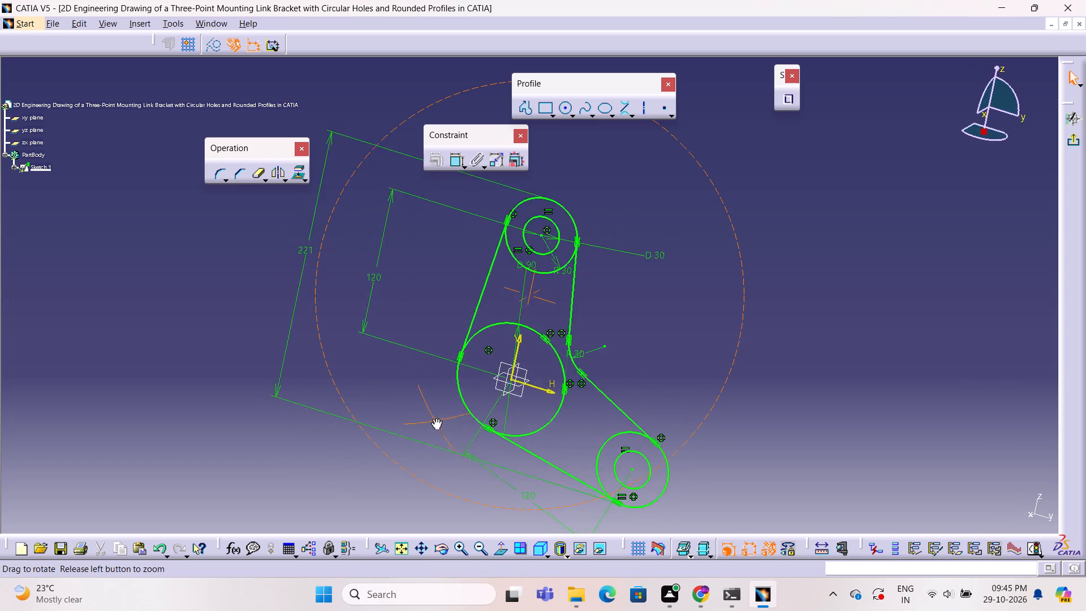
pyautogui.keyDown('ctrl'); pyautogui.moveTo(435, 418); pyautogui.dragTo(691, 371, button='middle'); pyautogui.keyUp('ctrl')
pyautogui.keyDown('ctrl'); pyautogui.moveTo(435, 418); pyautogui.dragTo(691, 371, button='right'); pyautogui.keyUp('ctrl')
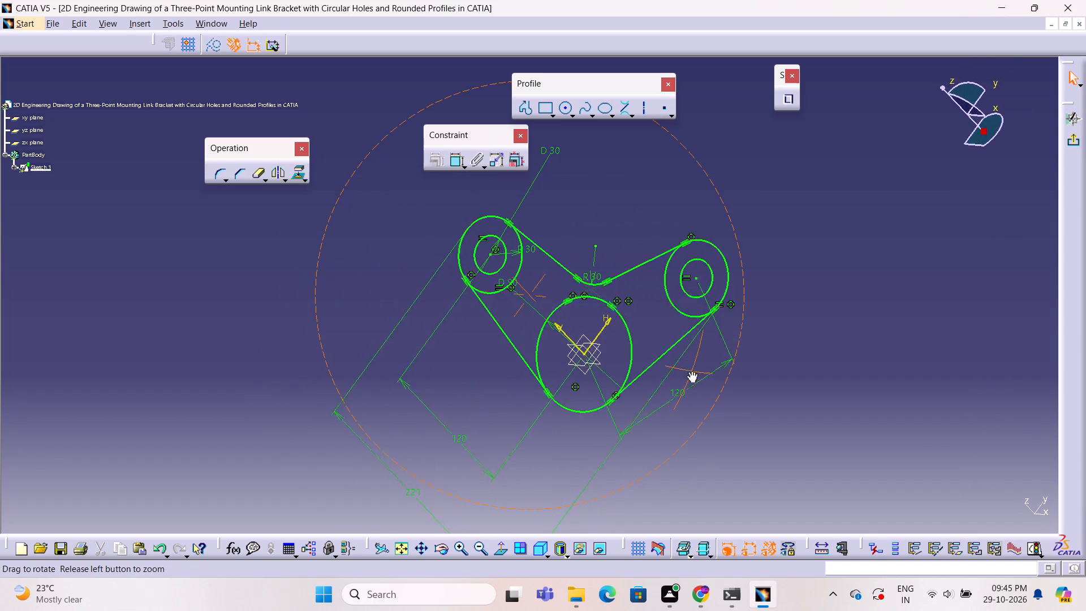
pyautogui.keyDown('ctrl'); pyautogui.moveTo(691, 371); pyautogui.dragTo(581, 407, button='middle'); pyautogui.keyUp('ctrl')
pyautogui.keyDown('ctrl'); pyautogui.moveTo(691, 371); pyautogui.dragTo(581, 407, button='right'); pyautogui.keyUp('ctrl')
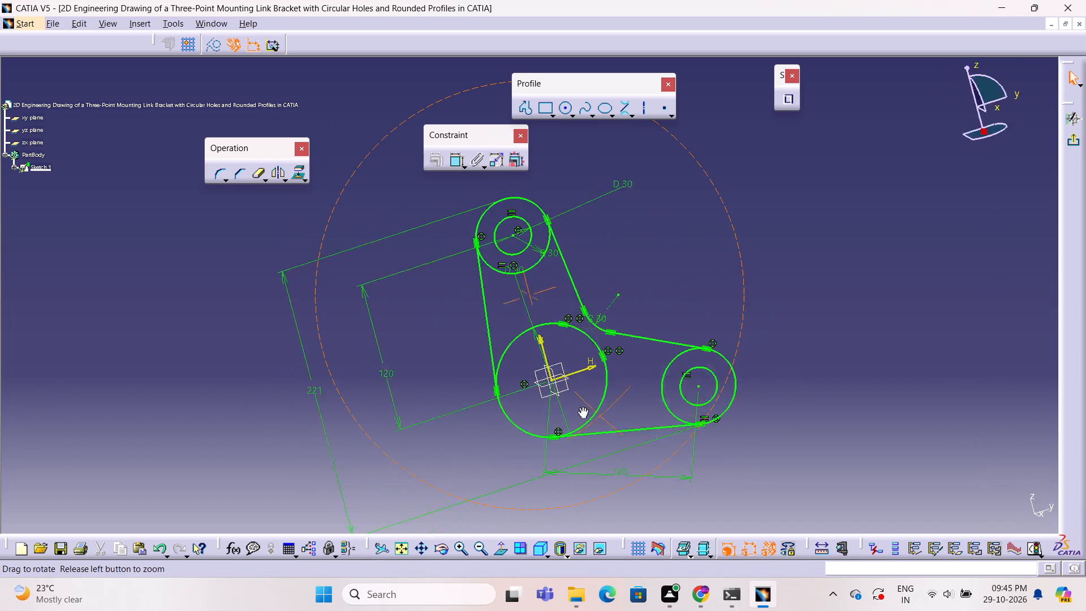
pyautogui.keyDown('ctrl'); pyautogui.moveTo(581, 407); pyautogui.dragTo(588, 311, button='middle'); pyautogui.keyUp('ctrl')
pyautogui.keyDown('ctrl'); pyautogui.moveTo(581, 407); pyautogui.dragTo(588, 311, button='right'); pyautogui.keyUp('ctrl')
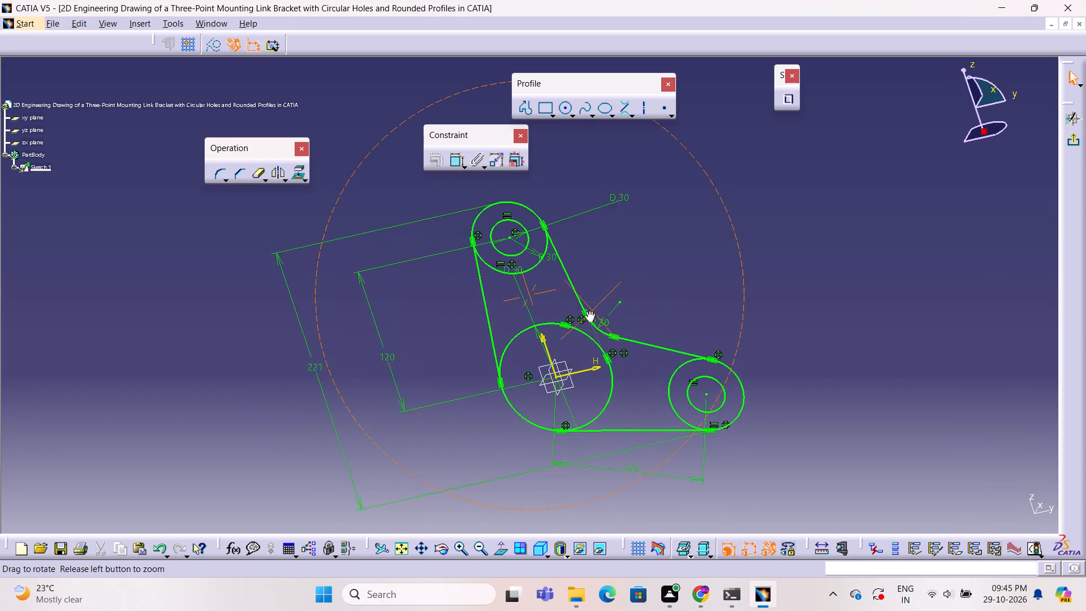
pyautogui.keyDown('ctrl'); pyautogui.moveTo(588, 311); pyautogui.dragTo(614, 330, button='middle'); pyautogui.keyUp('ctrl')
pyautogui.keyDown('ctrl'); pyautogui.moveTo(588, 311); pyautogui.dragTo(614, 330, button='right'); pyautogui.keyUp('ctrl')
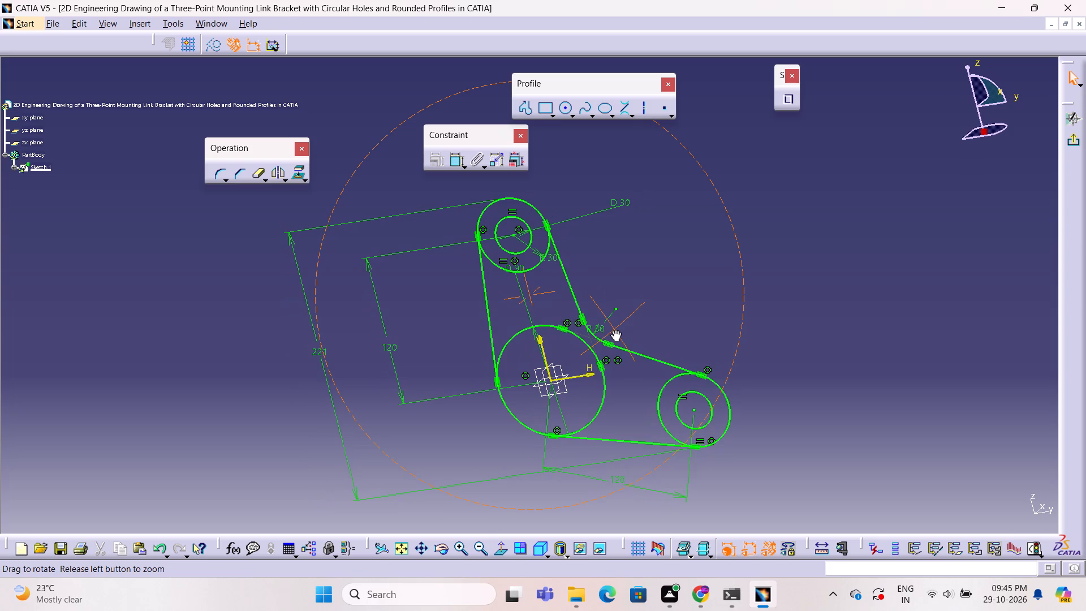
pyautogui.keyDown('ctrl'); pyautogui.moveTo(614, 330); pyautogui.dragTo(820, 235, button='middle'); pyautogui.keyUp('ctrl')
pyautogui.keyDown('ctrl'); pyautogui.moveTo(614, 330); pyautogui.dragTo(820, 235, button='right'); pyautogui.keyUp('ctrl')
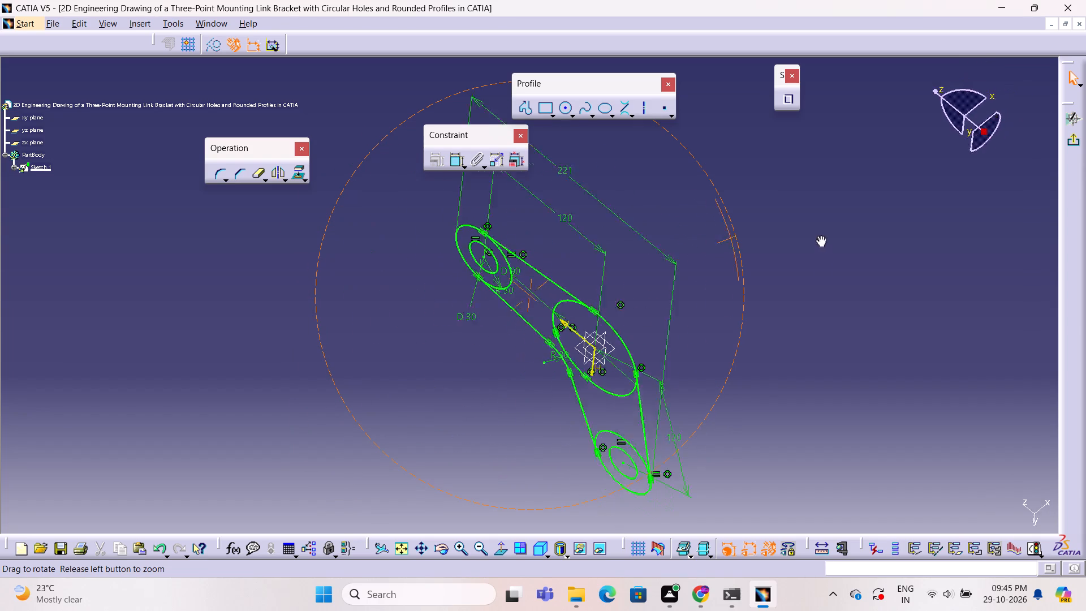
pyautogui.keyDown('ctrl'); pyautogui.moveTo(820, 235); pyautogui.dragTo(809, 257, button='middle'); pyautogui.keyUp('ctrl')
pyautogui.keyDown('ctrl'); pyautogui.moveTo(820, 235); pyautogui.dragTo(692, 249, button='right'); pyautogui.keyUp('ctrl')
pyautogui.keyDown('ctrl'); pyautogui.moveTo(725, 291); pyautogui.dragTo(691, 249, button='middle'); pyautogui.keyUp('ctrl')
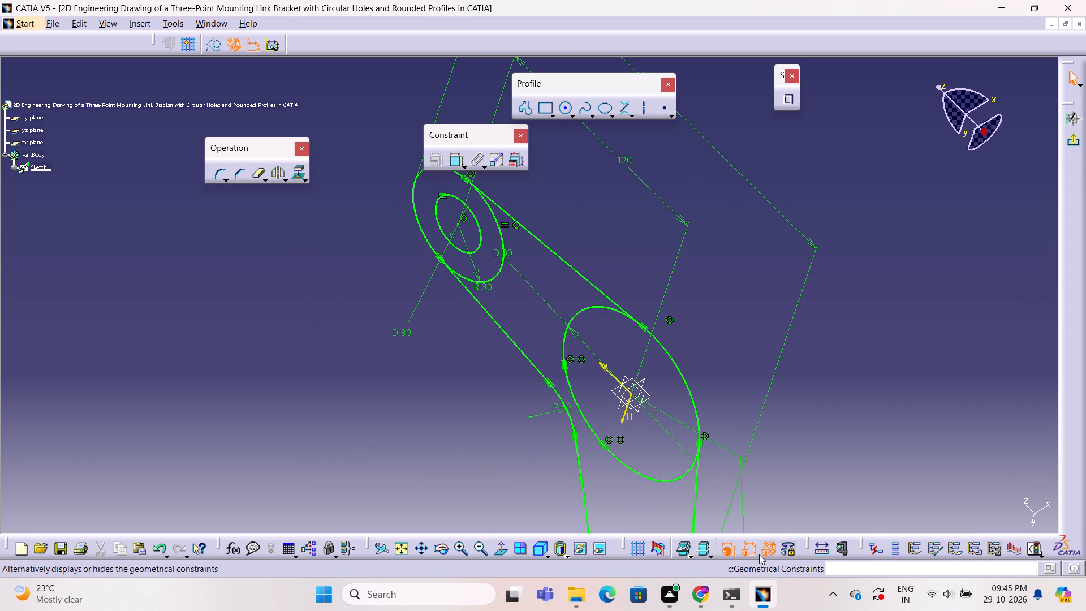
pyautogui.click(502, 549)
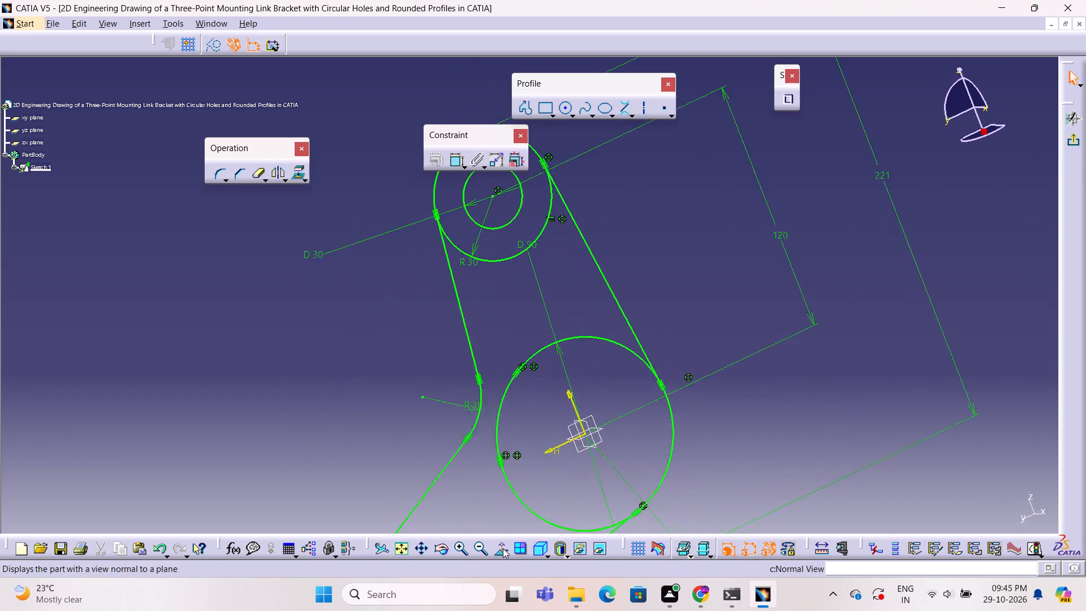
pyautogui.click(502, 549)
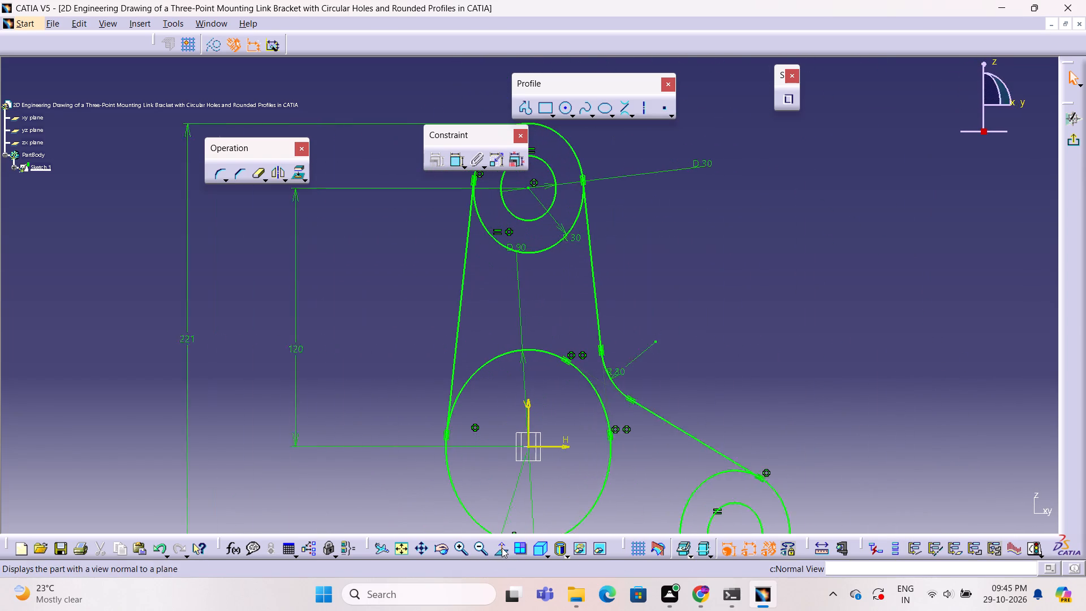
pyautogui.keyDown('ctrl'); pyautogui.moveTo(775, 283); pyautogui.dragTo(774, 316, button='middle'); pyautogui.keyUp('ctrl')
pyautogui.keyDown('ctrl'); pyautogui.scroll(-1, 775, 291); pyautogui.keyUp('ctrl')
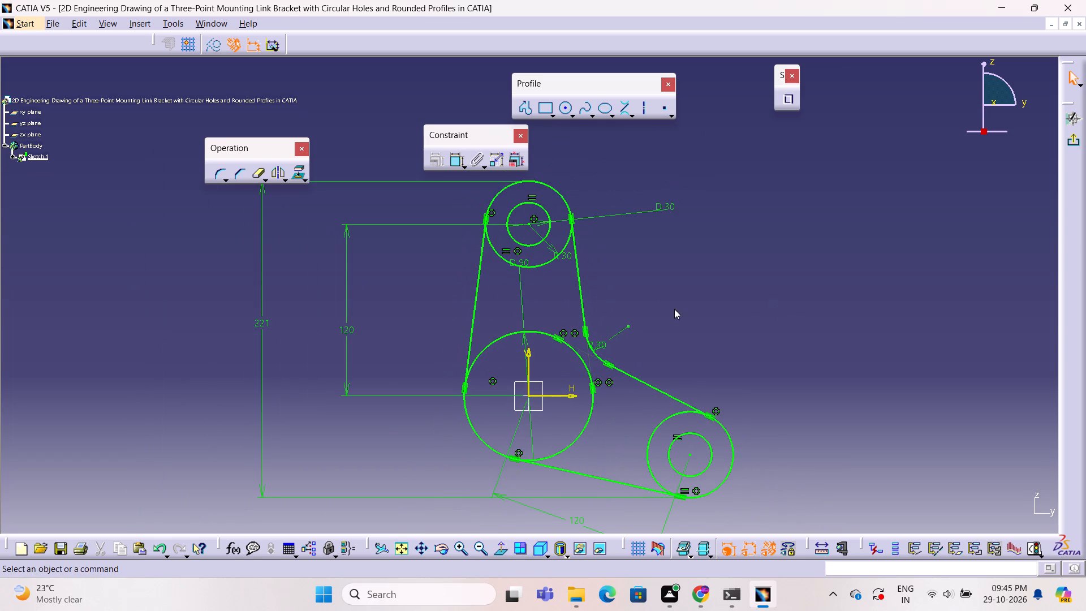
pyautogui.keyDown('ctrl'); pyautogui.moveTo(833, 286); pyautogui.dragTo(785, 302, button='middle'); pyautogui.keyUp('ctrl')
pyautogui.keyDown('ctrl'); pyautogui.moveTo(833, 286); pyautogui.dragTo(785, 302, button='right'); pyautogui.keyUp('ctrl')
pyautogui.rightClick(785, 301)
pyautogui.keyDown('ctrl'); pyautogui.middleClick(822, 295); pyautogui.keyUp('ctrl')
pyautogui.keyDown('ctrl'); pyautogui.rightClick(822, 295); pyautogui.keyUp('ctrl')
pyautogui.rightClick(820, 295)
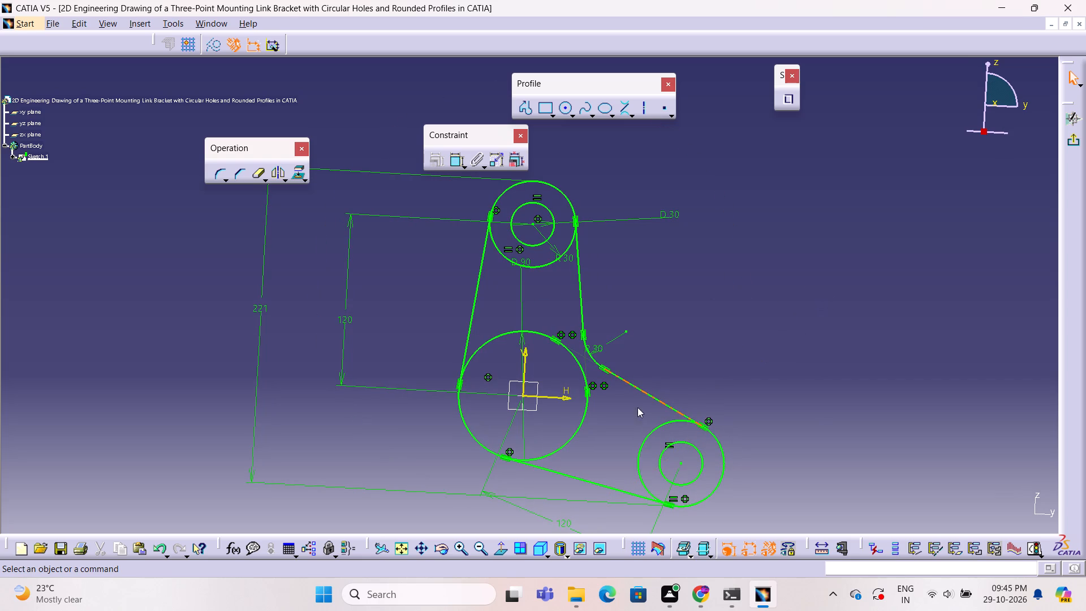
# Exit the bracket profile sketch and return to part modelling.
pyautogui.click(1077, 141)
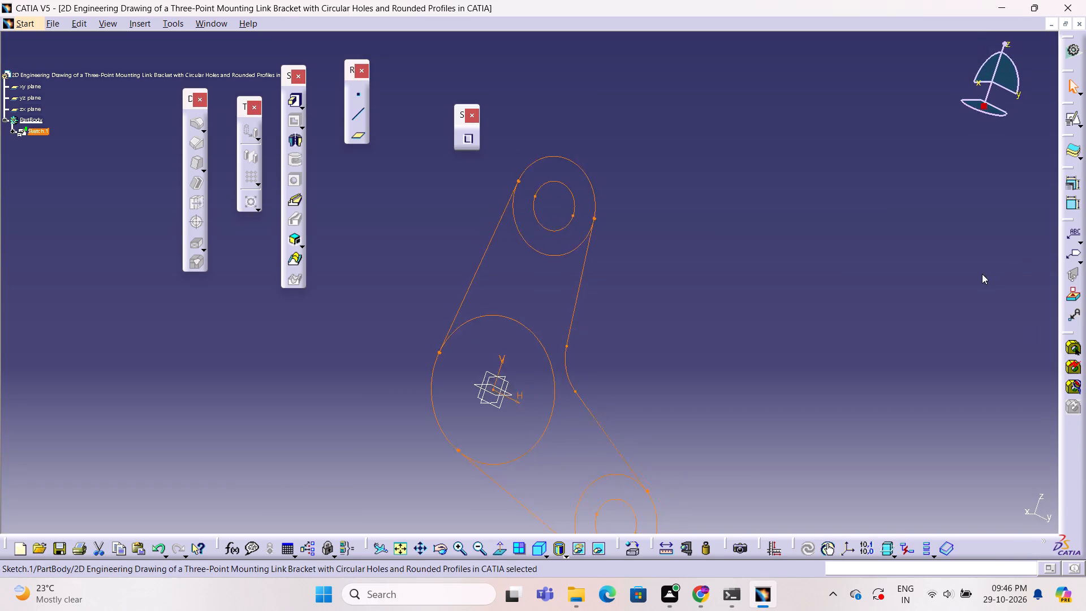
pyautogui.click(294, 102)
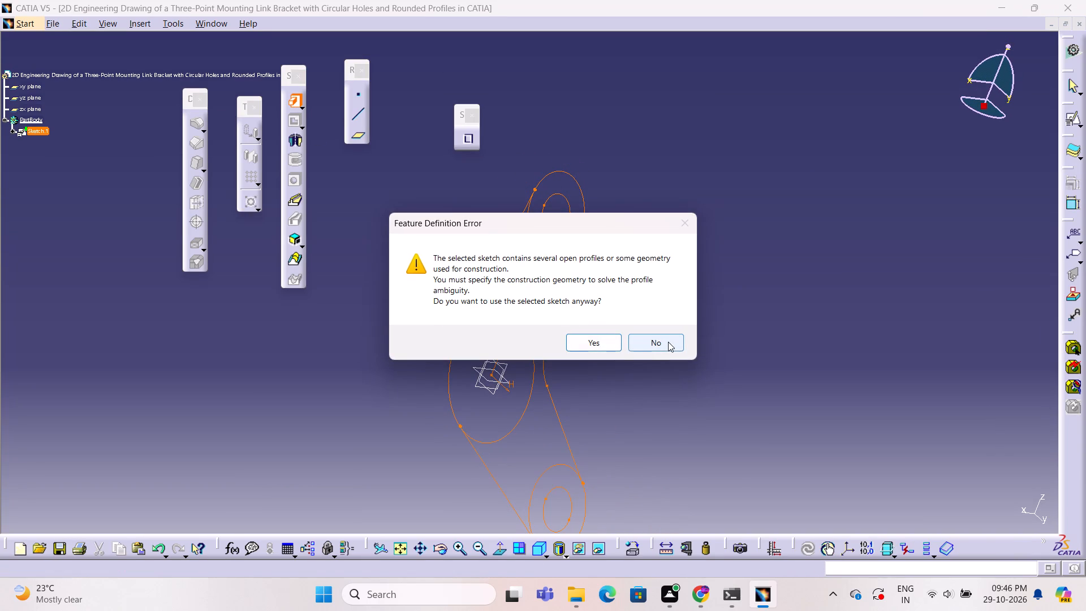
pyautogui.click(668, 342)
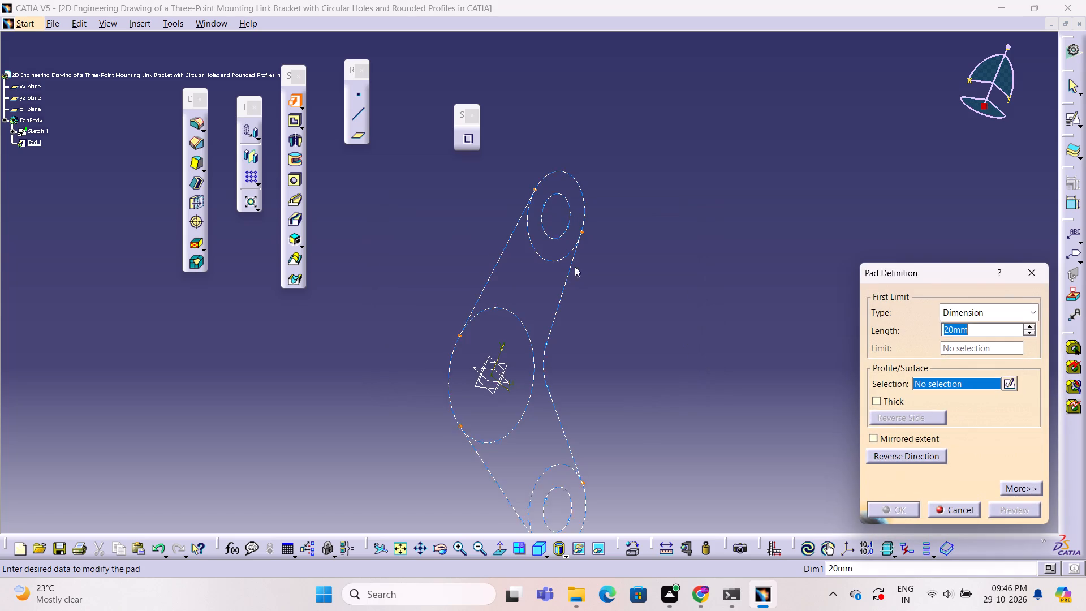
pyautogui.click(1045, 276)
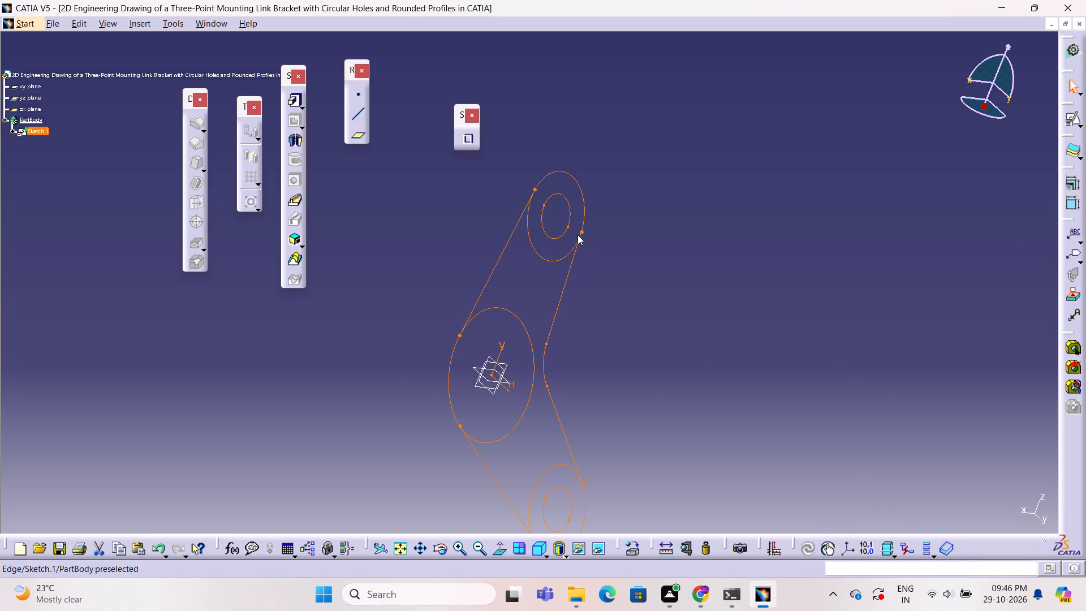
# Start a Multi-Pad on the bracket sketch, set the central hub circle's domain length to 80 mm, and preview it.
pyautogui.click(304, 106)
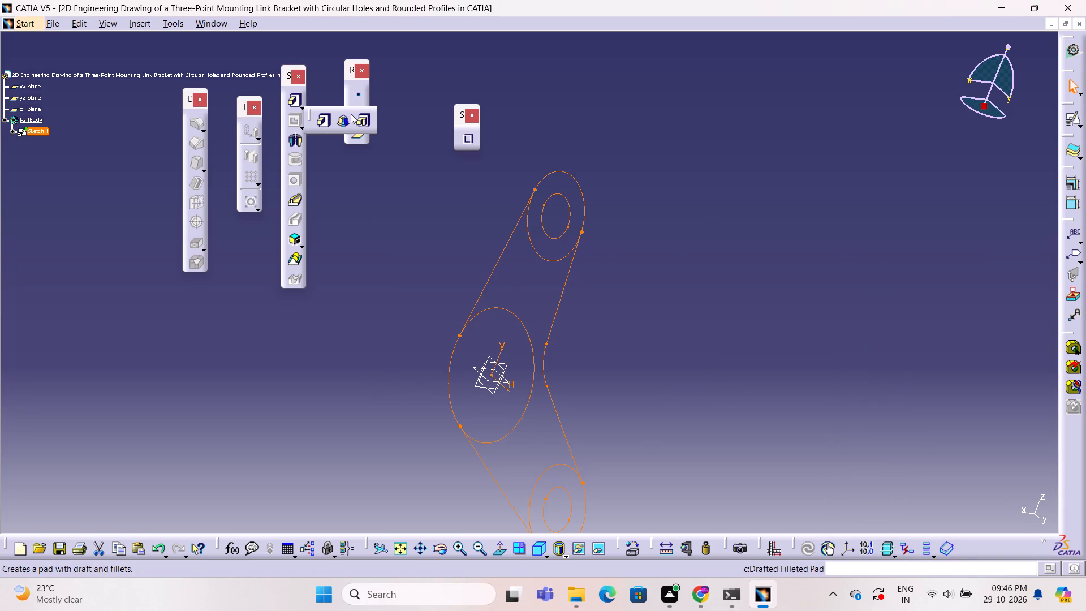
pyautogui.click(365, 121)
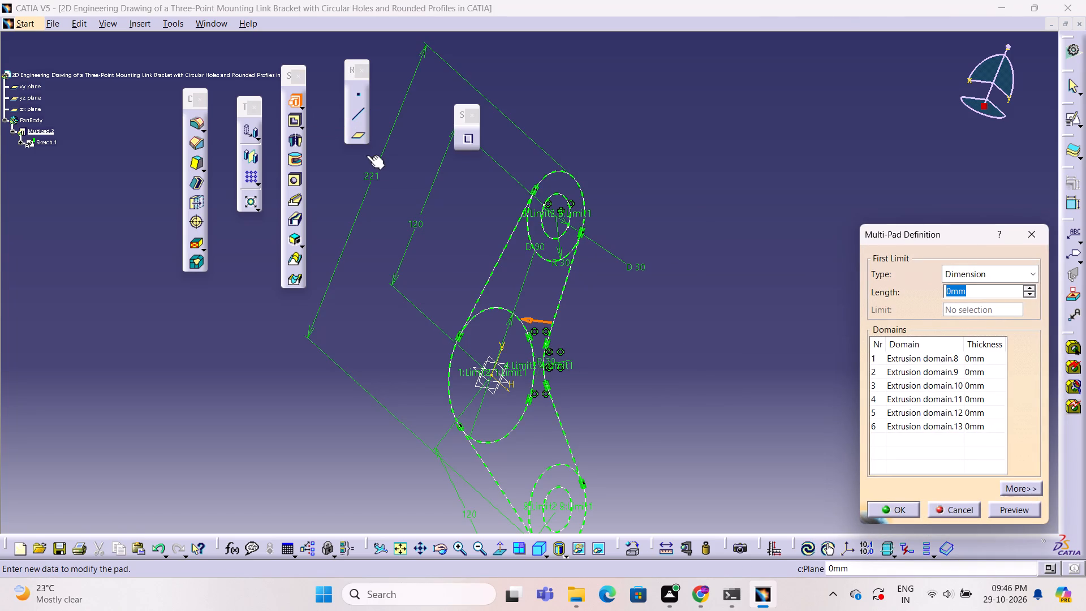
pyautogui.keyDown('ctrl'); pyautogui.moveTo(618, 169); pyautogui.dragTo(620, 179, button='middle'); pyautogui.keyUp('ctrl')
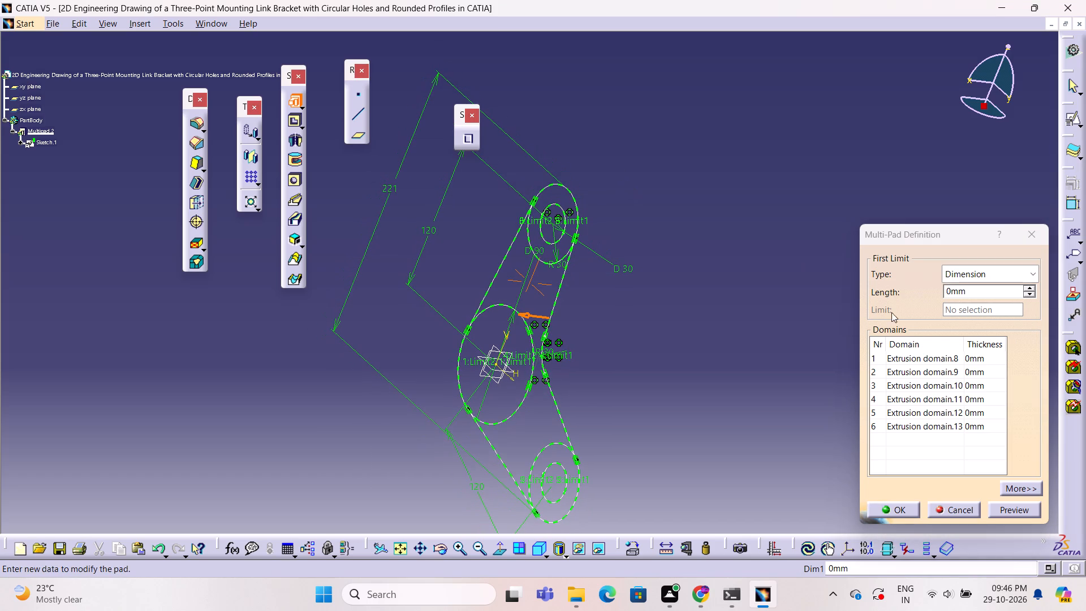
pyautogui.click(912, 356)
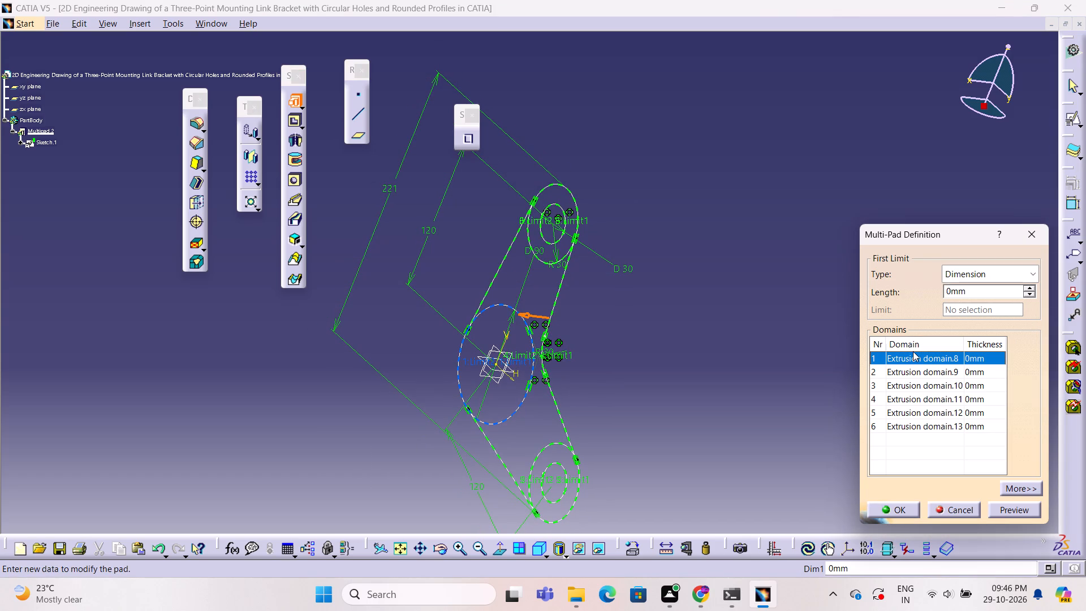
pyautogui.doubleClick(986, 295)
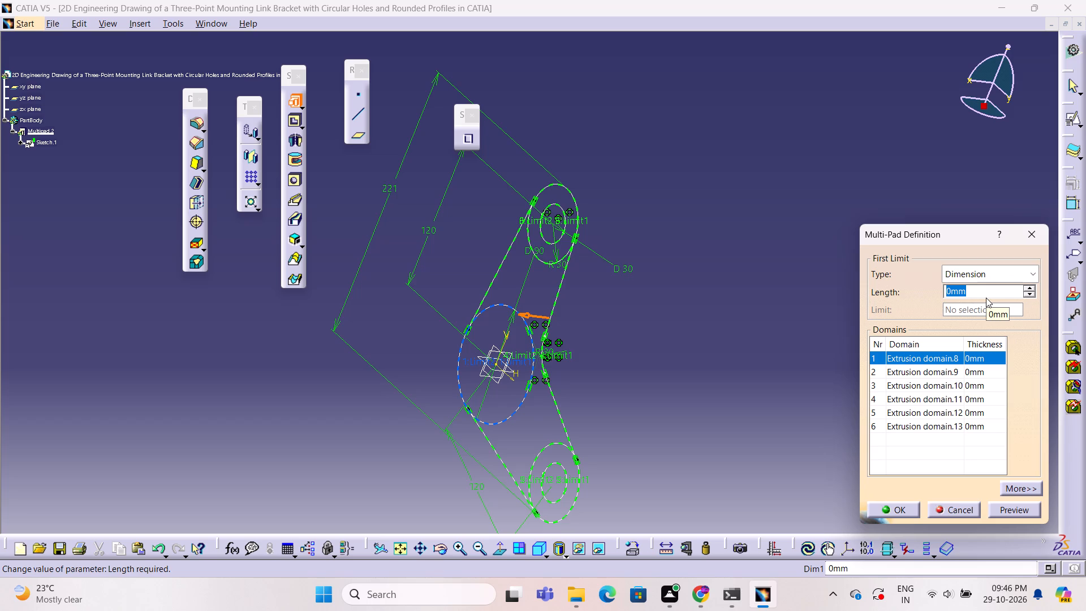
pyautogui.write('80')
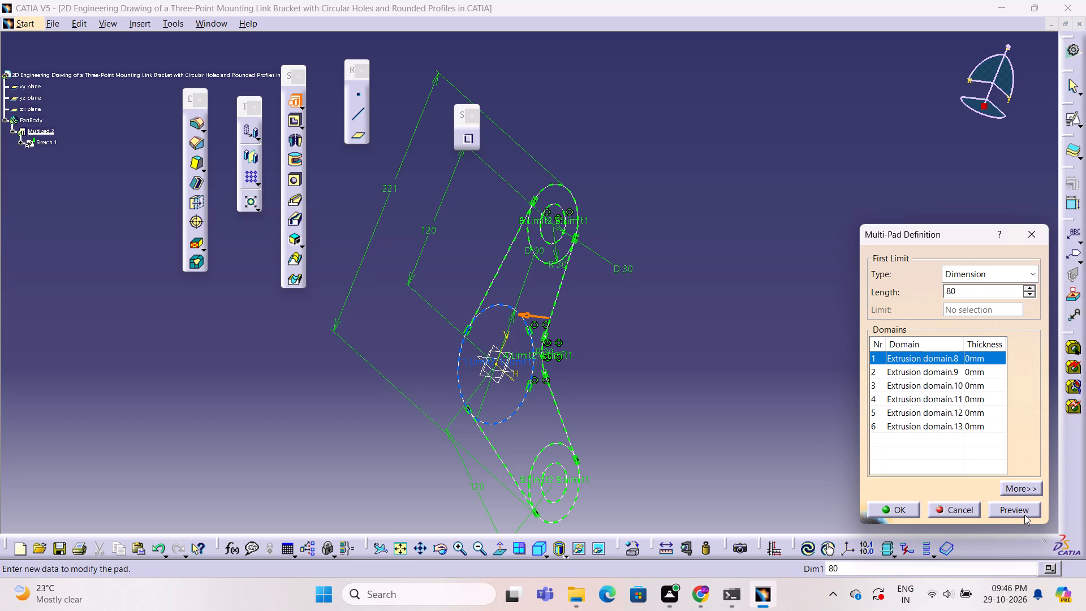
pyautogui.click(1024, 513)
pyautogui.keyDown('ctrl'); pyautogui.middleClick(782, 473); pyautogui.keyUp('ctrl')
pyautogui.keyDown('ctrl'); pyautogui.moveTo(782, 473); pyautogui.dragTo(728, 470, button='right'); pyautogui.keyUp('ctrl')
pyautogui.moveTo(736, 455); pyautogui.dragTo(735, 454, button='middle')
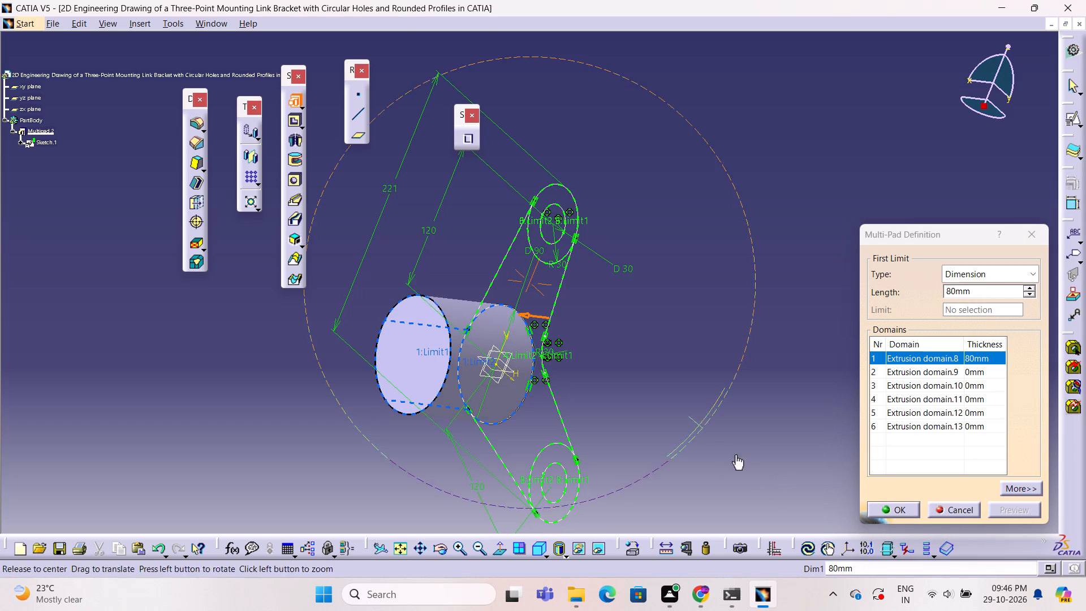
# Set the lower boss ring's domain (Extrusion domain.9) to a length of 20 mm in the Multi-Pad and preview it.
pyautogui.moveTo(735, 454); pyautogui.dragTo(719, 438, button='middle')
pyautogui.keyDown('ctrl'); pyautogui.moveTo(735, 454); pyautogui.dragTo(641, 494, button='right'); pyautogui.keyUp('ctrl')
pyautogui.keyDown('ctrl'); pyautogui.moveTo(717, 438); pyautogui.dragTo(681, 424, button='middle'); pyautogui.keyUp('ctrl')
pyautogui.keyDown('ctrl'); pyautogui.moveTo(678, 423); pyautogui.dragTo(671, 421, button='middle'); pyautogui.keyUp('ctrl')
pyautogui.keyDown('ctrl'); pyautogui.middleClick(639, 409); pyautogui.keyUp('ctrl')
pyautogui.keyDown('ctrl'); pyautogui.middleClick(640, 412); pyautogui.keyUp('ctrl')
pyautogui.keyDown('ctrl'); pyautogui.middleClick(641, 496); pyautogui.keyUp('ctrl')
pyautogui.keyDown('ctrl'); pyautogui.rightClick(641, 489); pyautogui.keyUp('ctrl')
pyautogui.keyDown('ctrl'); pyautogui.moveTo(704, 360); pyautogui.dragTo(701, 397, button='middle'); pyautogui.keyUp('ctrl')
pyautogui.keyDown('ctrl'); pyautogui.moveTo(703, 383); pyautogui.dragTo(701, 397, button='right'); pyautogui.keyUp('ctrl')
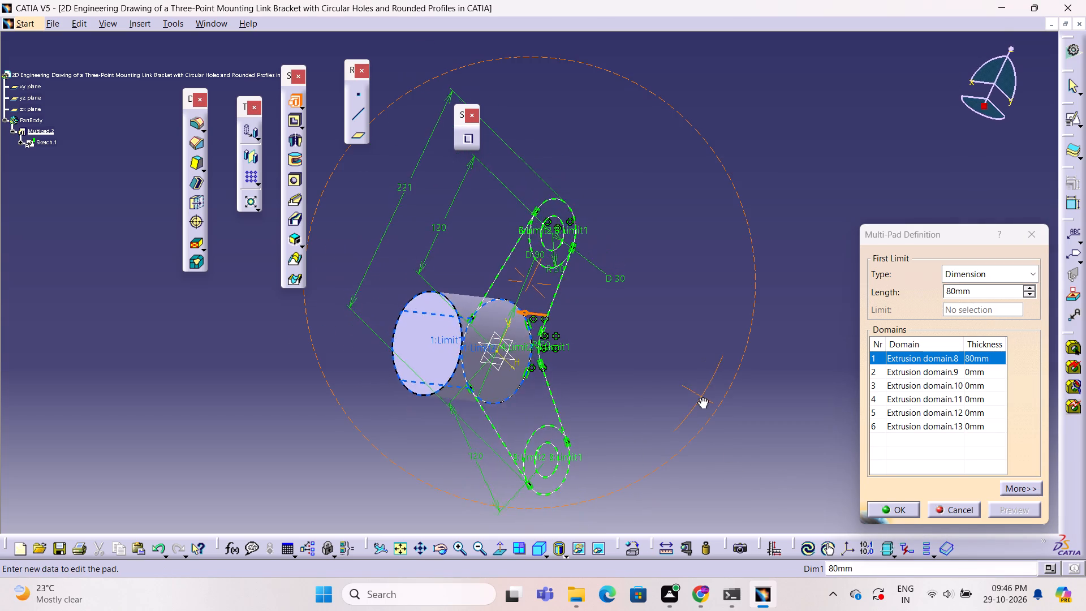
pyautogui.keyDown('ctrl'); pyautogui.moveTo(701, 397); pyautogui.dragTo(629, 408, button='right'); pyautogui.keyUp('ctrl')
pyautogui.keyDown('ctrl'); pyautogui.moveTo(701, 397); pyautogui.dragTo(629, 408, button='middle'); pyautogui.keyUp('ctrl')
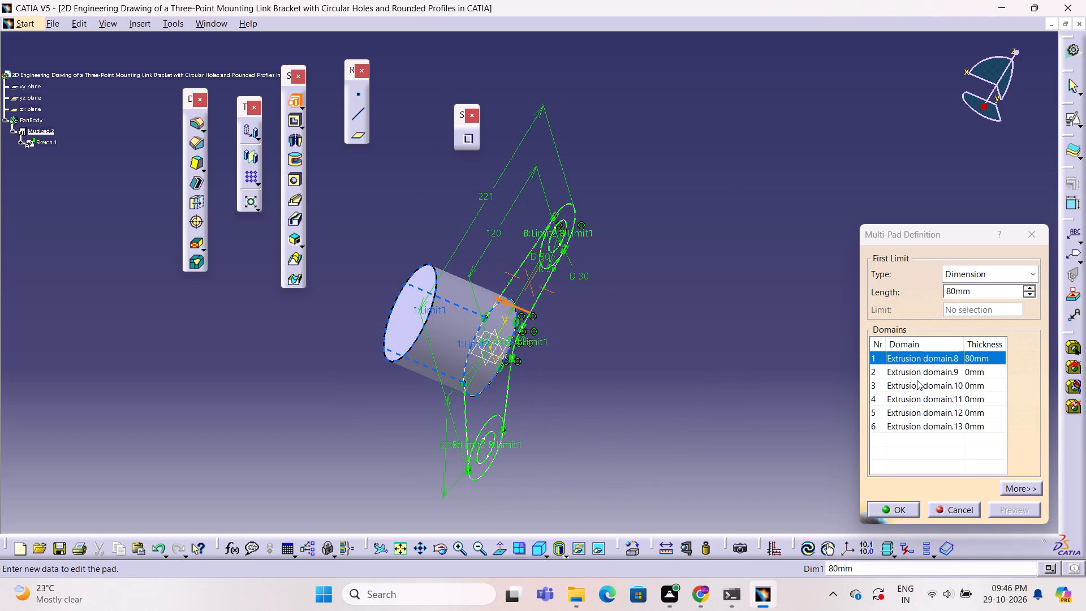
pyautogui.click(919, 375)
pyautogui.doubleClick(984, 293)
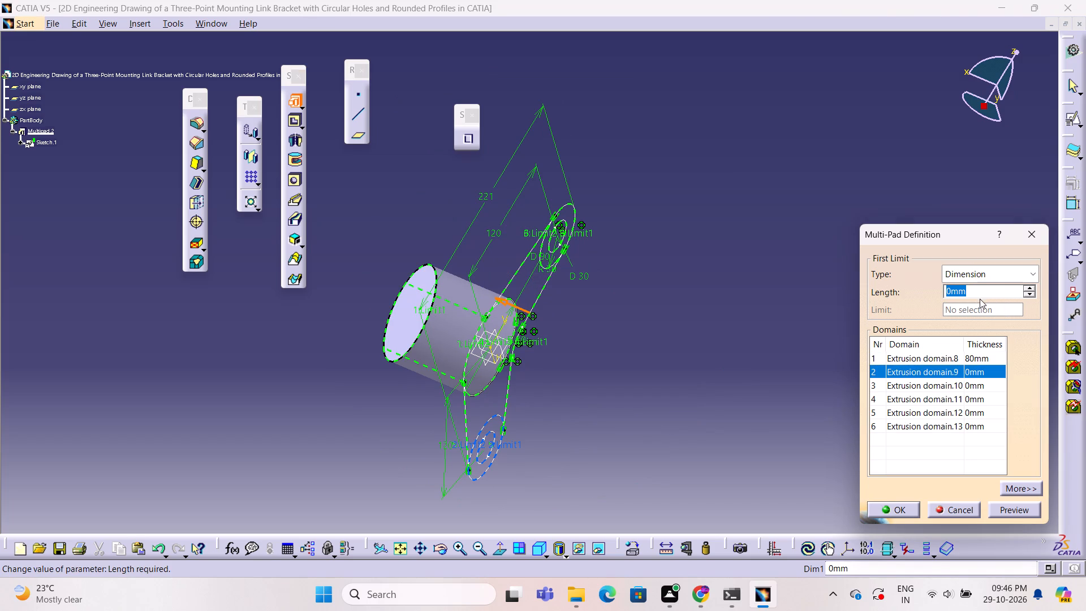
pyautogui.press('2')
pyautogui.press('0')
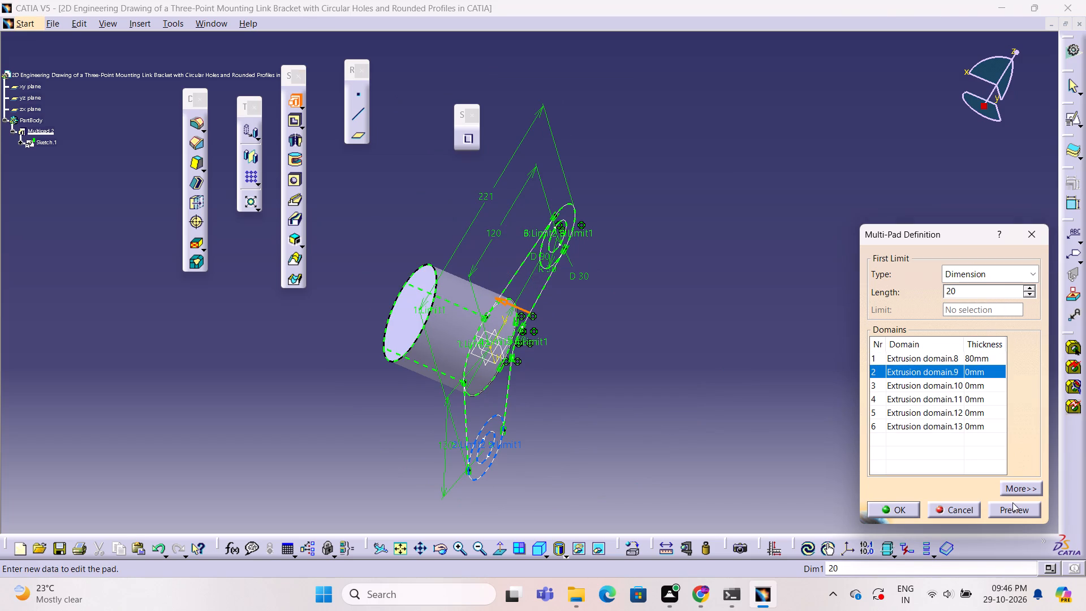
pyautogui.click(1018, 510)
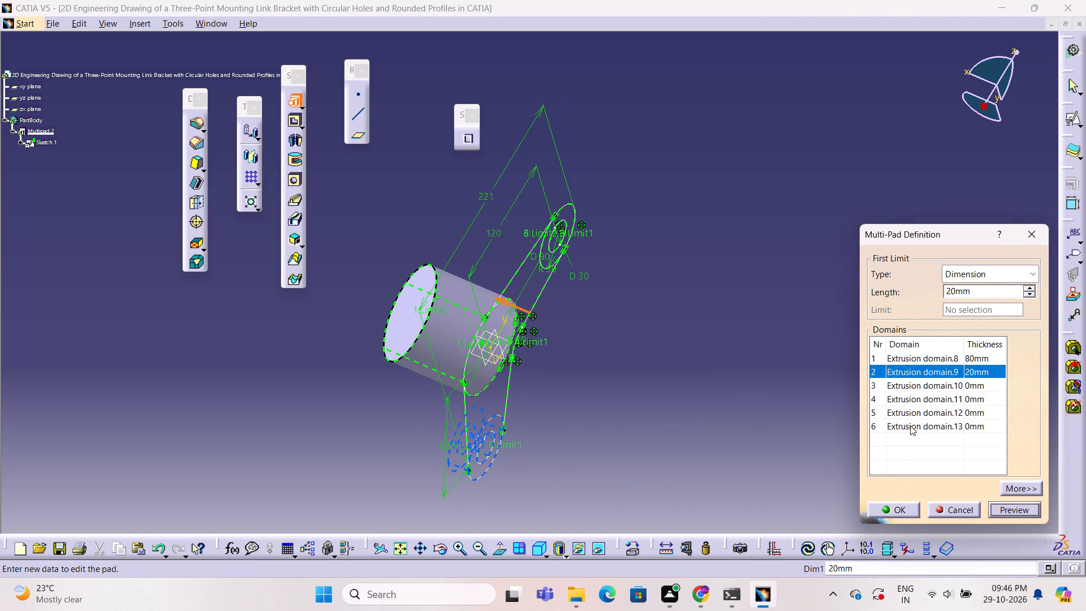
# Set the upper boss ring's domain (Extrusion domain.10) to 20 mm, preview it and complete the Multi-Pad.
pyautogui.click(922, 381)
pyautogui.doubleClick(975, 292)
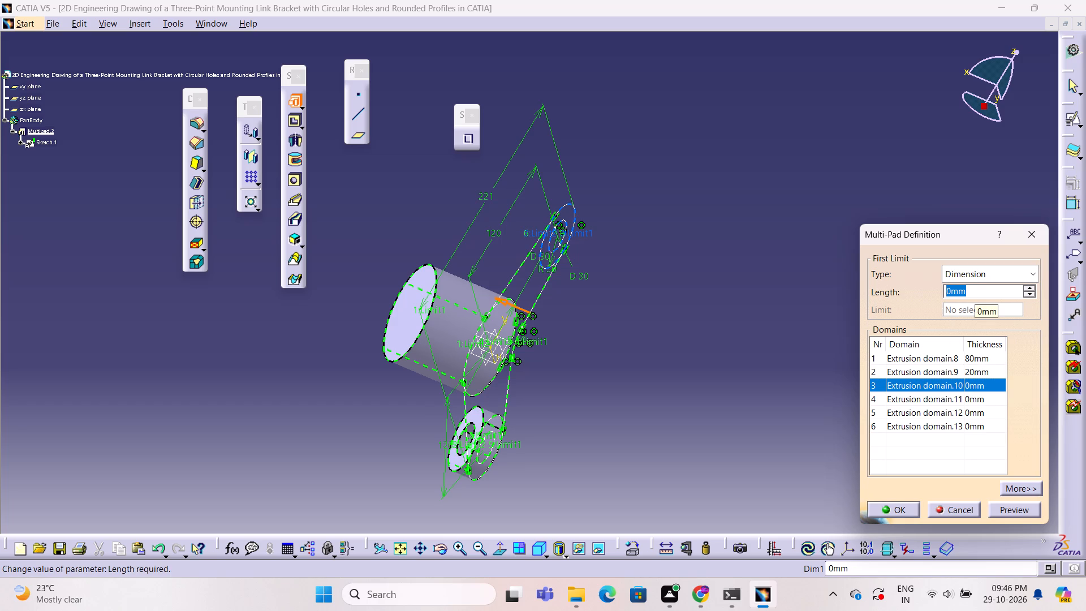
pyautogui.write('20')
pyautogui.click(1031, 506)
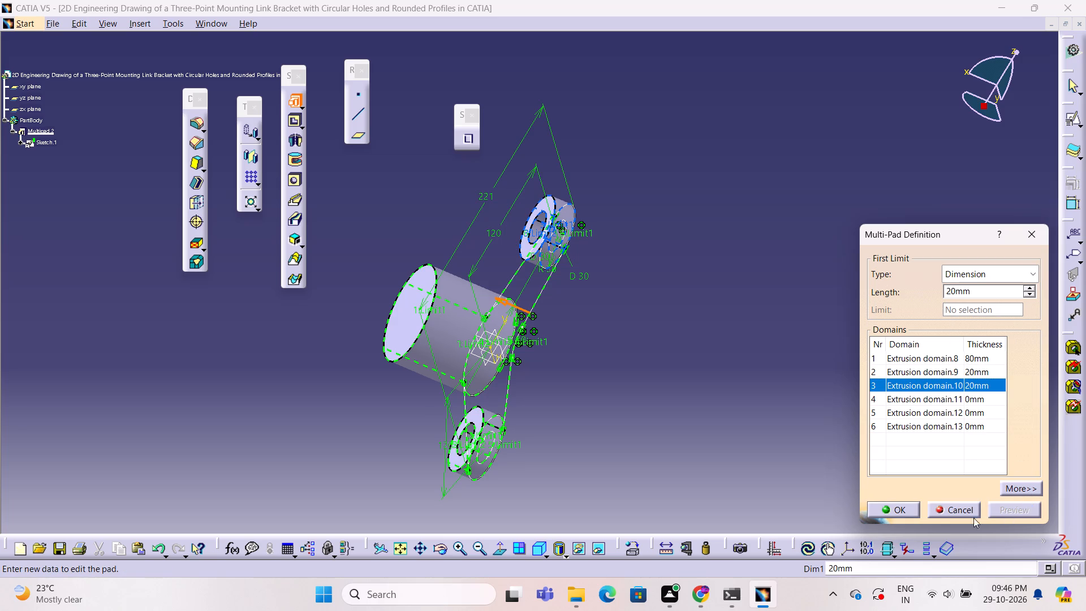
pyautogui.click(906, 508)
# Reopen the Multi-Pad and extrude the arm profile's domain (Extrusion domain.11) by 20 mm, with a preview before accepting.
pyautogui.doubleClick(476, 326)
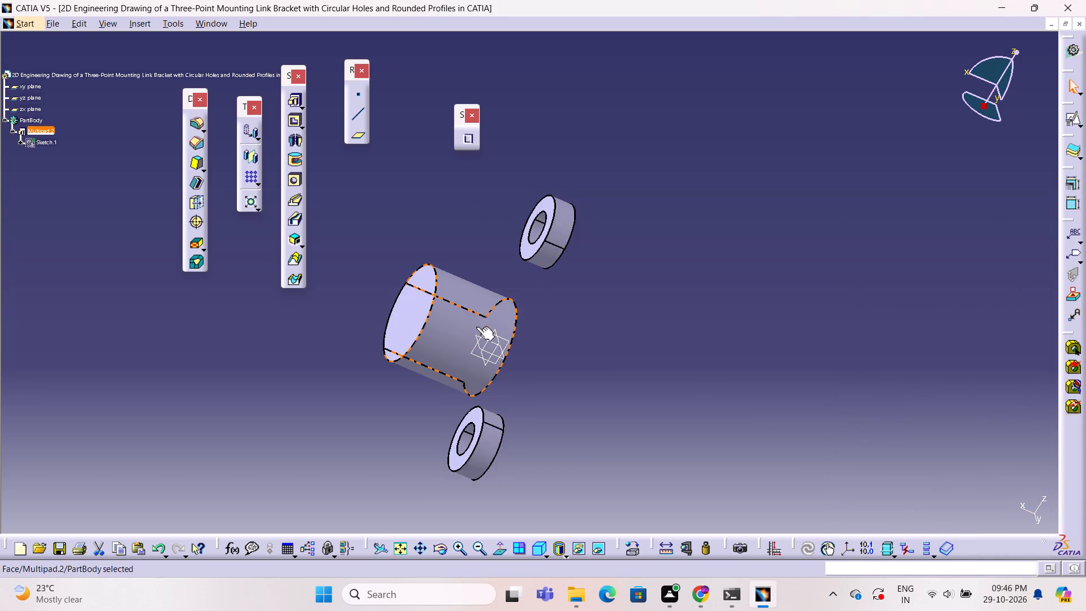
pyautogui.click(940, 390)
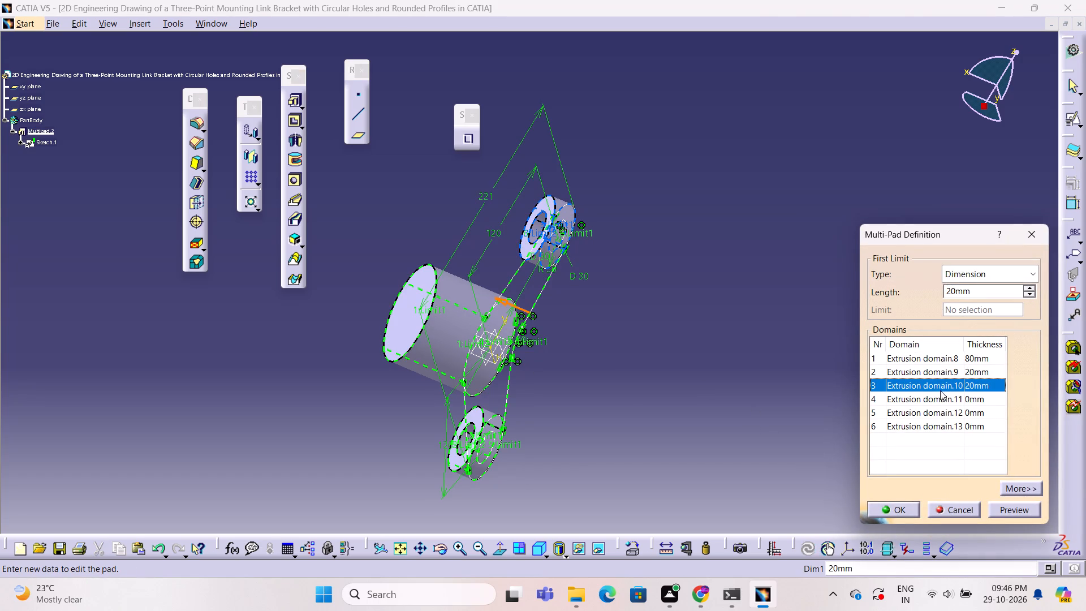
pyautogui.click(940, 401)
pyautogui.click(978, 285)
pyautogui.doubleClick(978, 294)
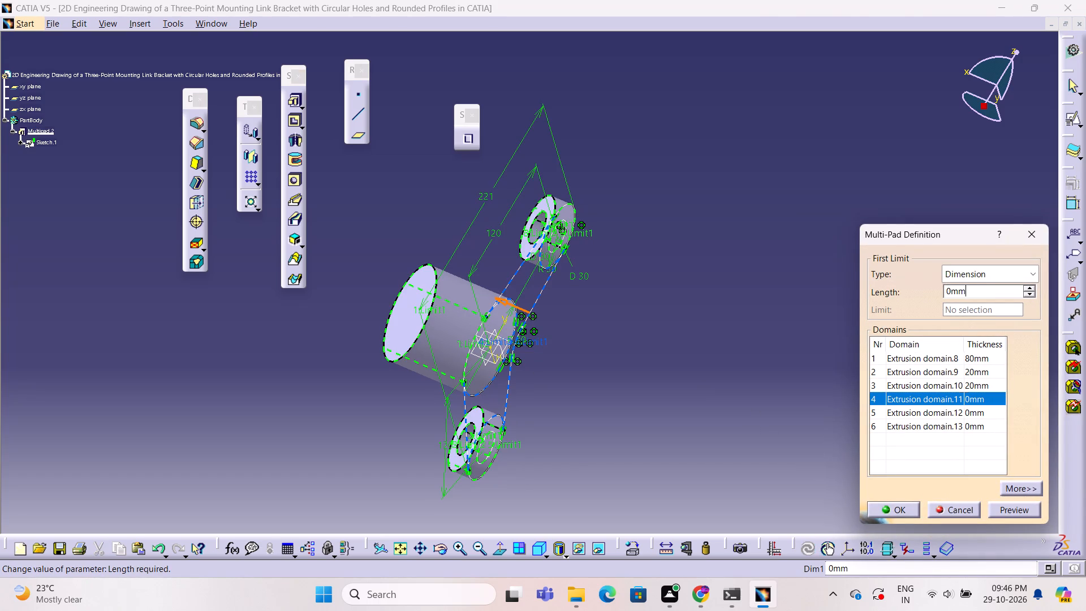
pyautogui.press('2')
pyautogui.press('0')
pyautogui.click(1032, 513)
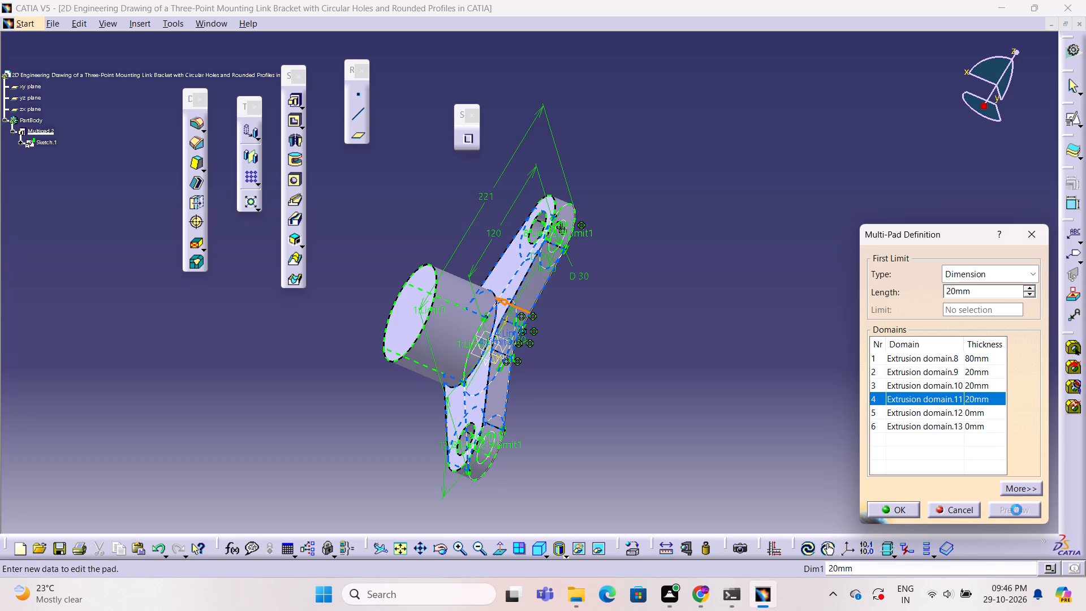
pyautogui.click(900, 509)
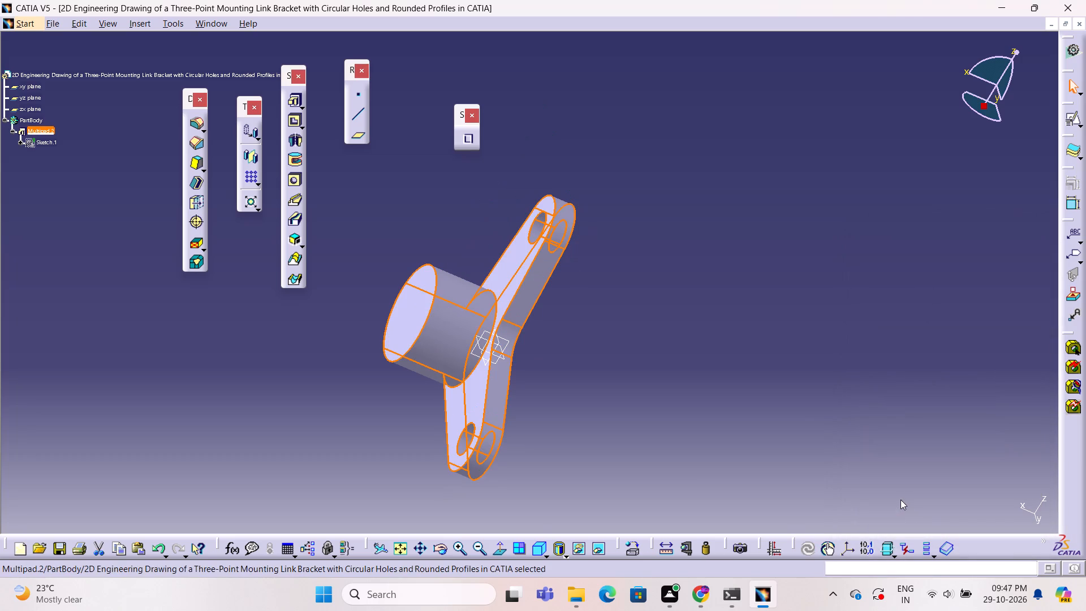
# Examine the extruded bracket from its side, back and front to check the hub, arms and boss holes.
pyautogui.moveTo(855, 429); pyautogui.dragTo(854, 419)
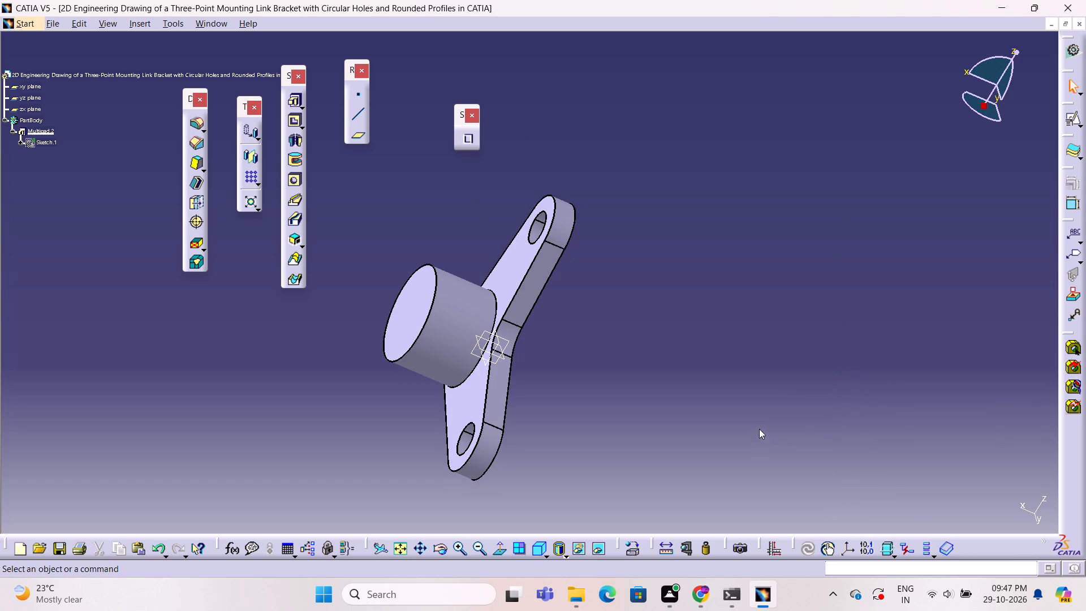
pyautogui.keyDown('ctrl'); pyautogui.moveTo(761, 421); pyautogui.dragTo(658, 350, button='middle'); pyautogui.keyUp('ctrl')
pyautogui.keyDown('ctrl'); pyautogui.moveTo(761, 421); pyautogui.dragTo(658, 350, button='right'); pyautogui.keyUp('ctrl')
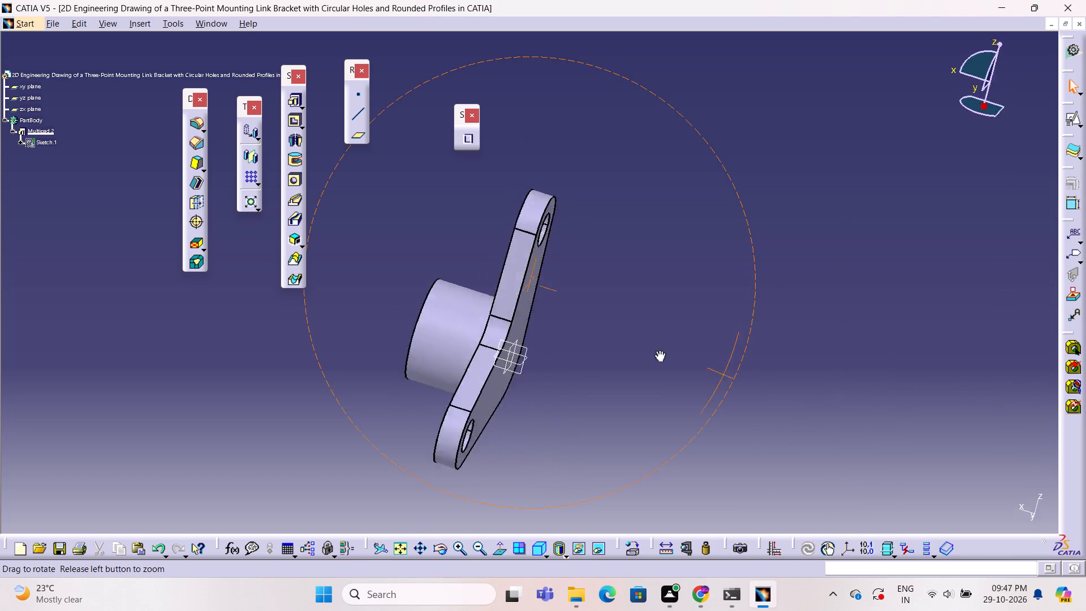
pyautogui.keyDown('ctrl'); pyautogui.moveTo(658, 350); pyautogui.dragTo(968, 291, button='middle'); pyautogui.keyUp('ctrl')
pyautogui.keyDown('ctrl'); pyautogui.moveTo(658, 350); pyautogui.dragTo(968, 291, button='right'); pyautogui.keyUp('ctrl')
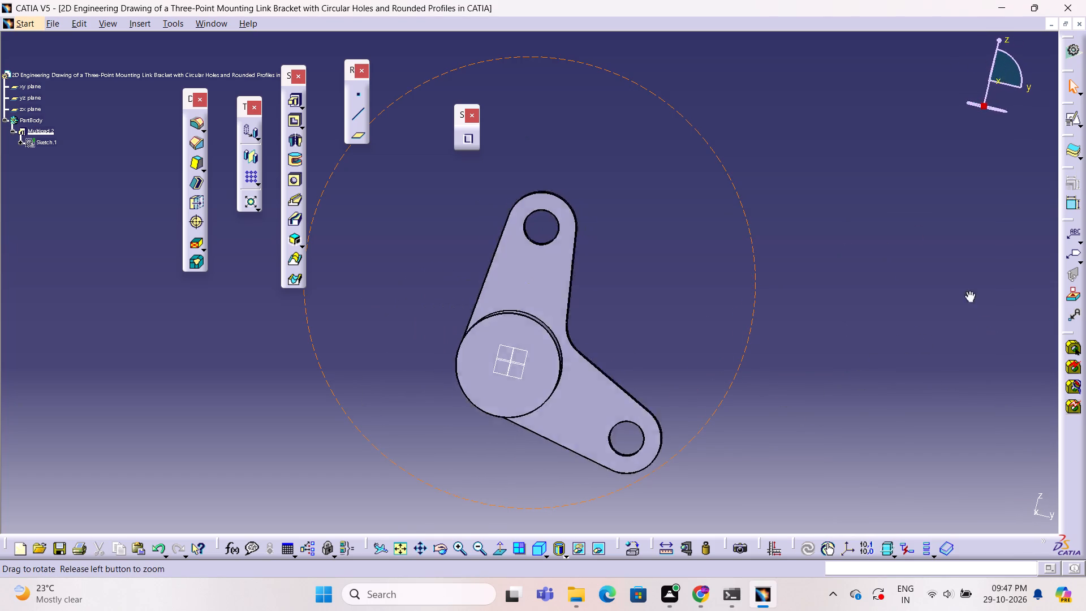
pyautogui.keyDown('ctrl'); pyautogui.moveTo(968, 291); pyautogui.dragTo(979, 253, button='middle'); pyautogui.keyUp('ctrl')
pyautogui.keyDown('ctrl'); pyautogui.moveTo(968, 291); pyautogui.dragTo(926, 272, button='right'); pyautogui.keyUp('ctrl')
pyautogui.keyDown('ctrl'); pyautogui.moveTo(967, 306); pyautogui.dragTo(931, 275, button='middle'); pyautogui.keyUp('ctrl')
pyautogui.keyDown('ctrl'); pyautogui.moveTo(891, 300); pyautogui.dragTo(887, 309, button='middle'); pyautogui.keyUp('ctrl')
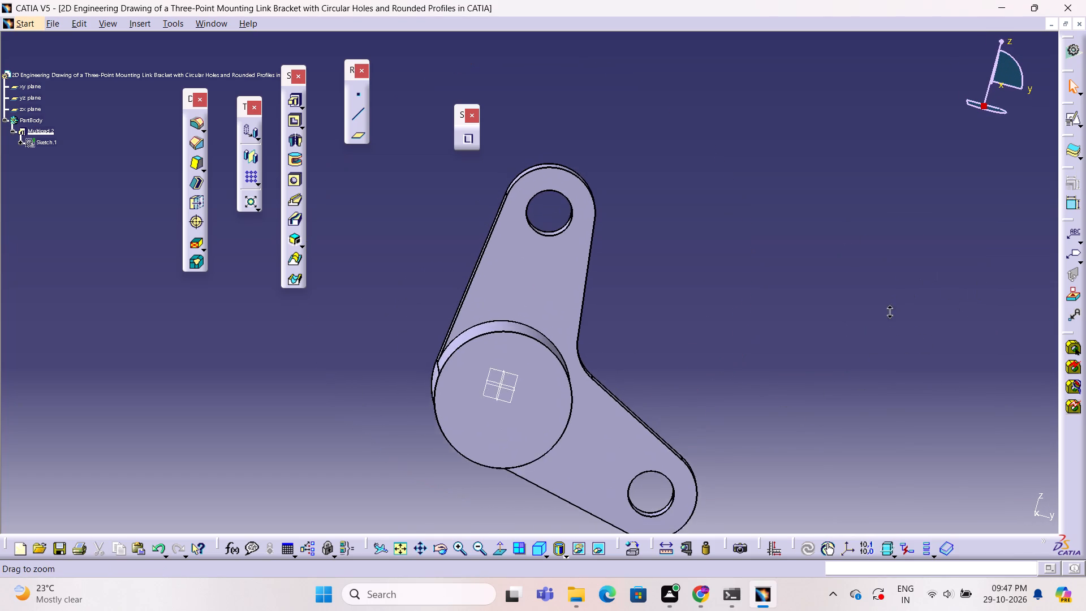
pyautogui.keyDown('ctrl'); pyautogui.moveTo(887, 309); pyautogui.dragTo(879, 350, button='middle'); pyautogui.keyUp('ctrl')
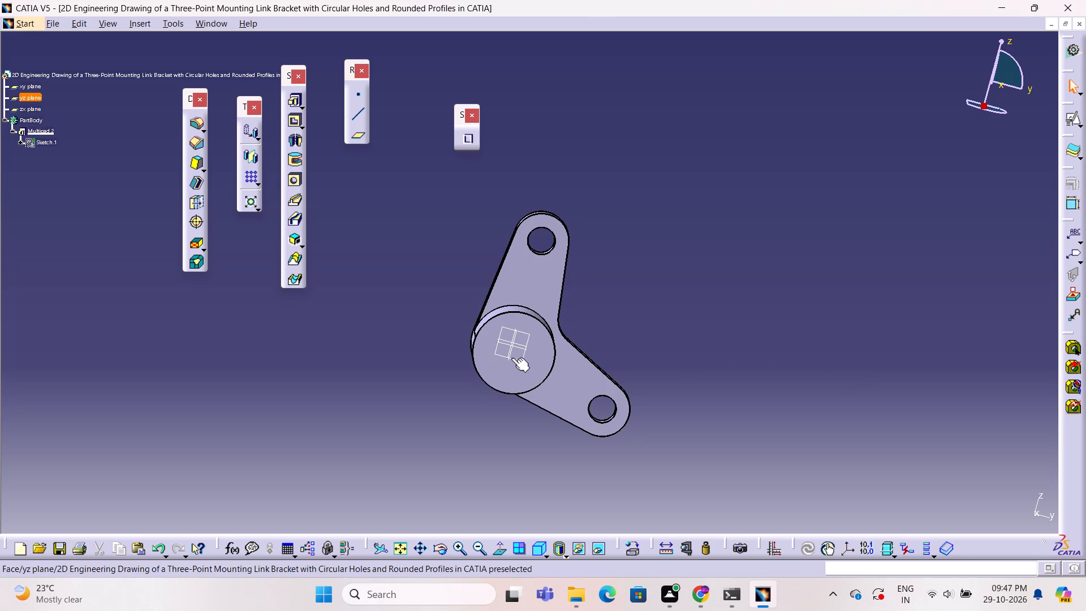
# Start a positioned sketch on the hub's end face and draw a circle about 53 mm in diameter centred on the origin.
pyautogui.click(537, 361)
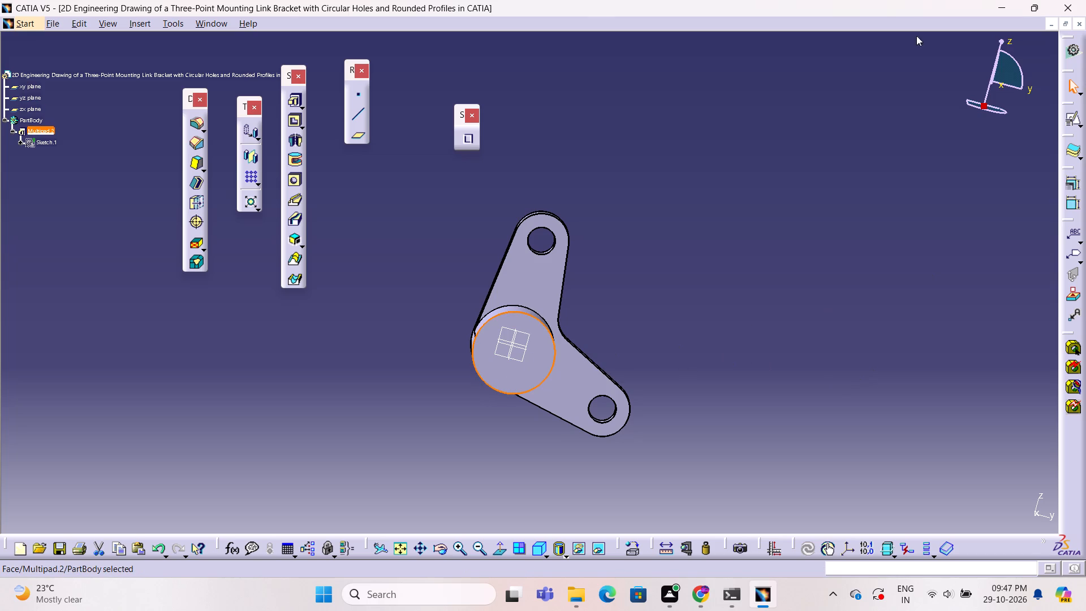
pyautogui.click(1068, 119)
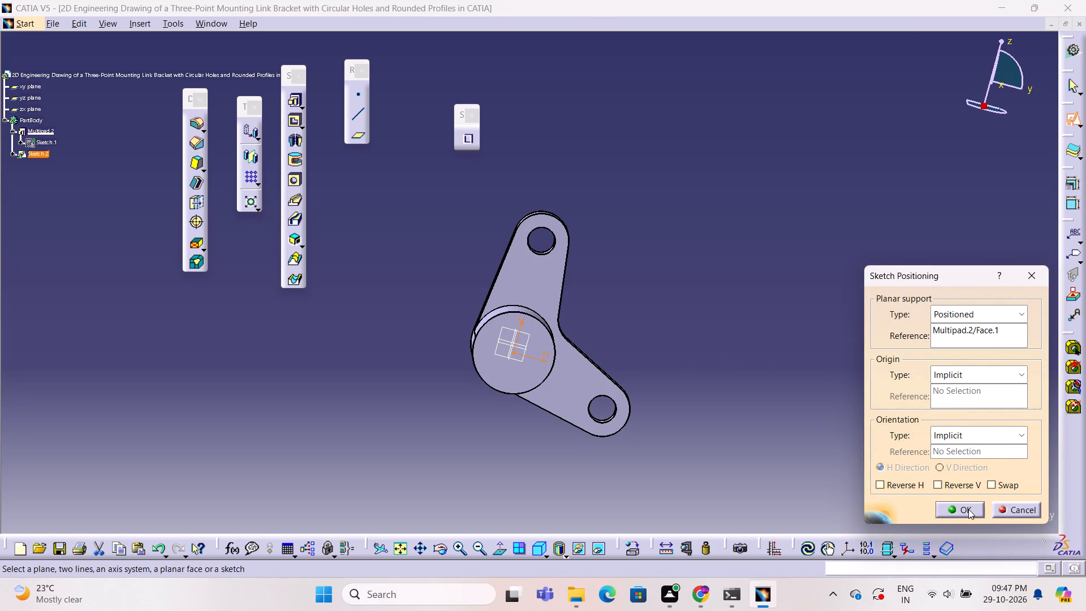
pyautogui.click(968, 509)
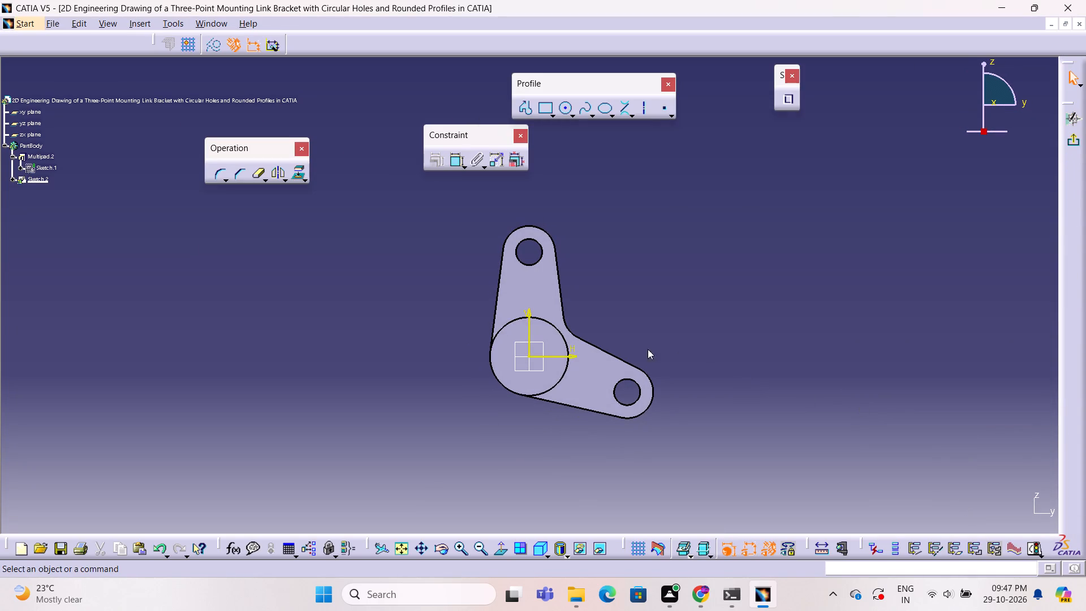
pyautogui.click(566, 110)
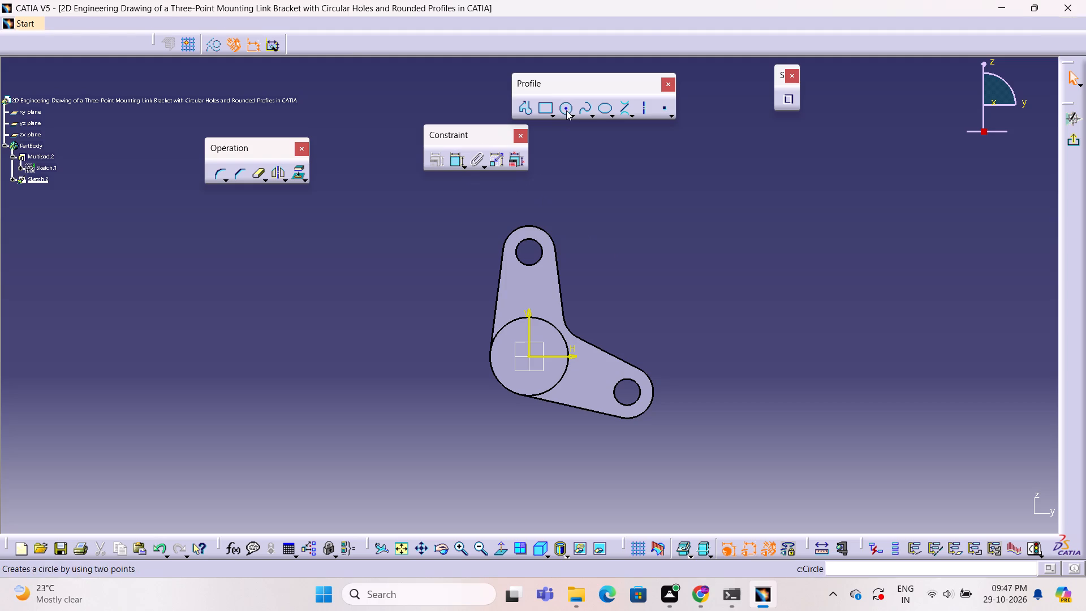
pyautogui.click(529, 358)
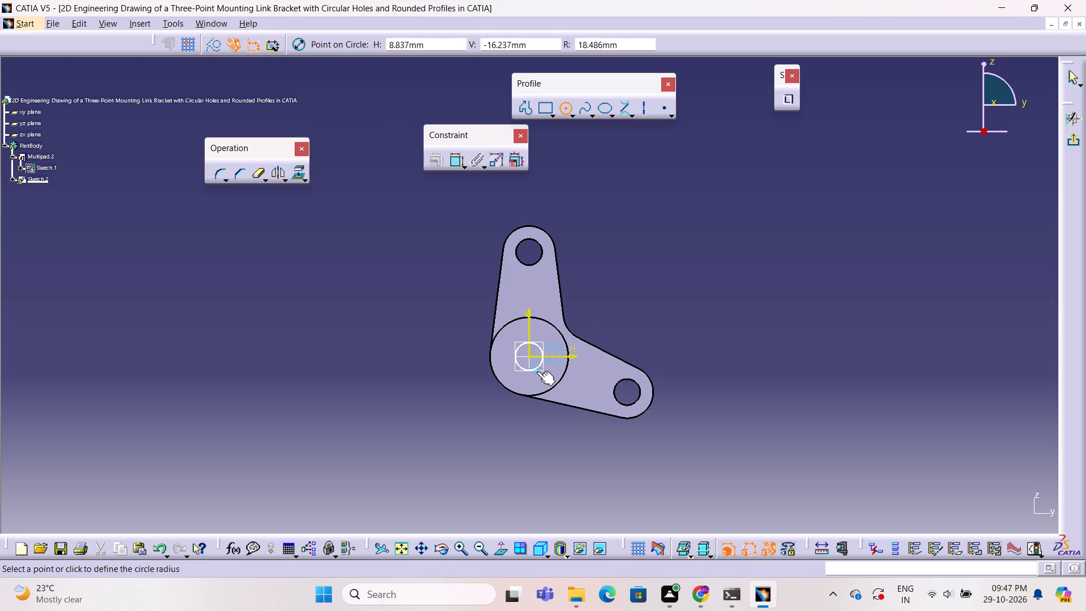
pyautogui.click(538, 378)
pyautogui.click(733, 321)
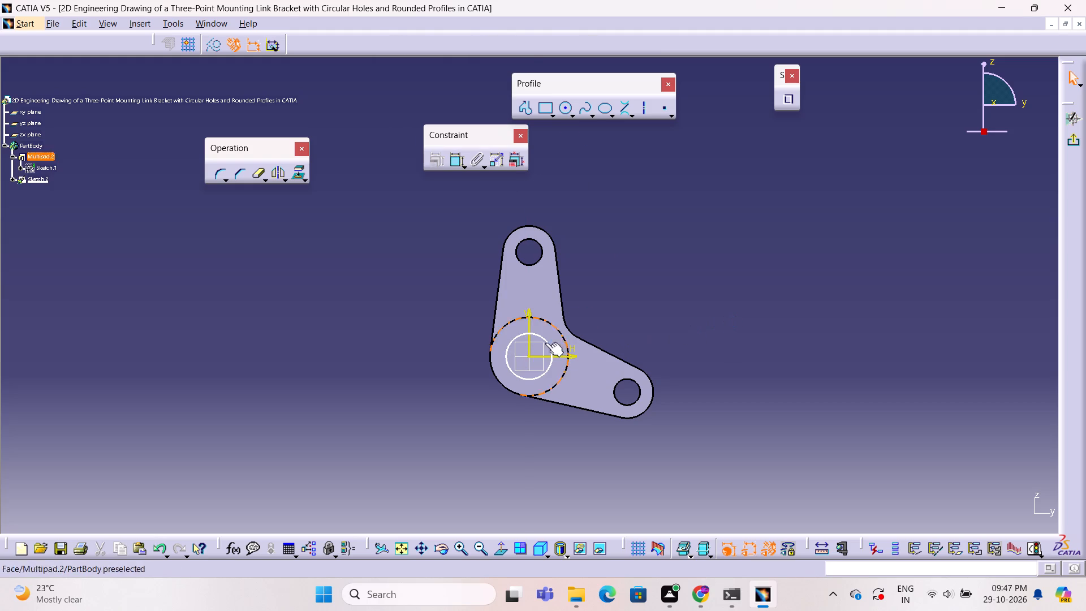
# Dimension the hub bore circle's diameter and set it to 50 mm.
pyautogui.click(455, 165)
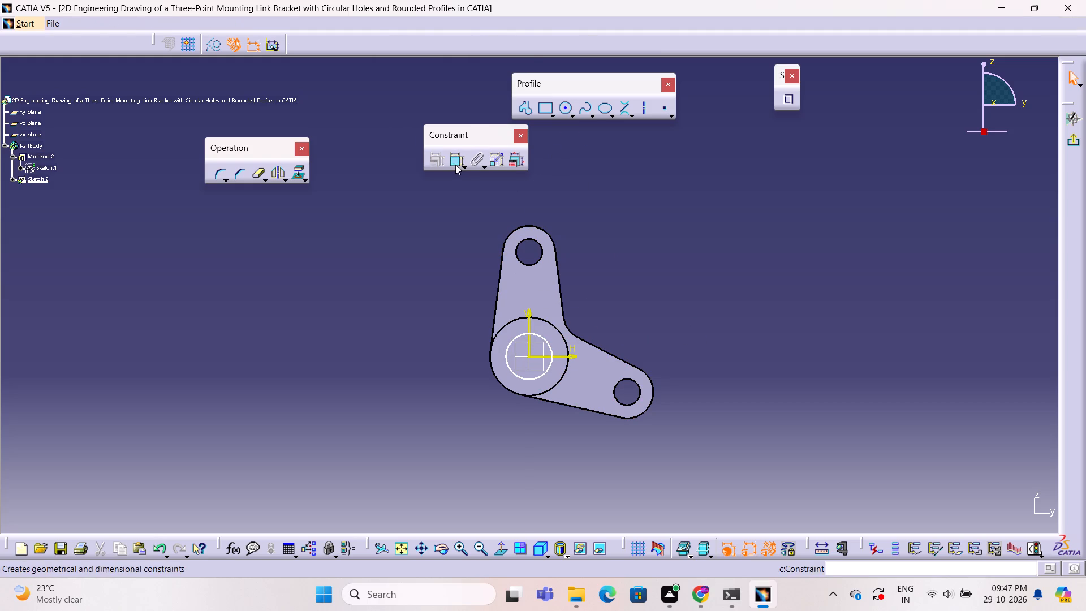
pyautogui.click(551, 347)
pyautogui.click(615, 307)
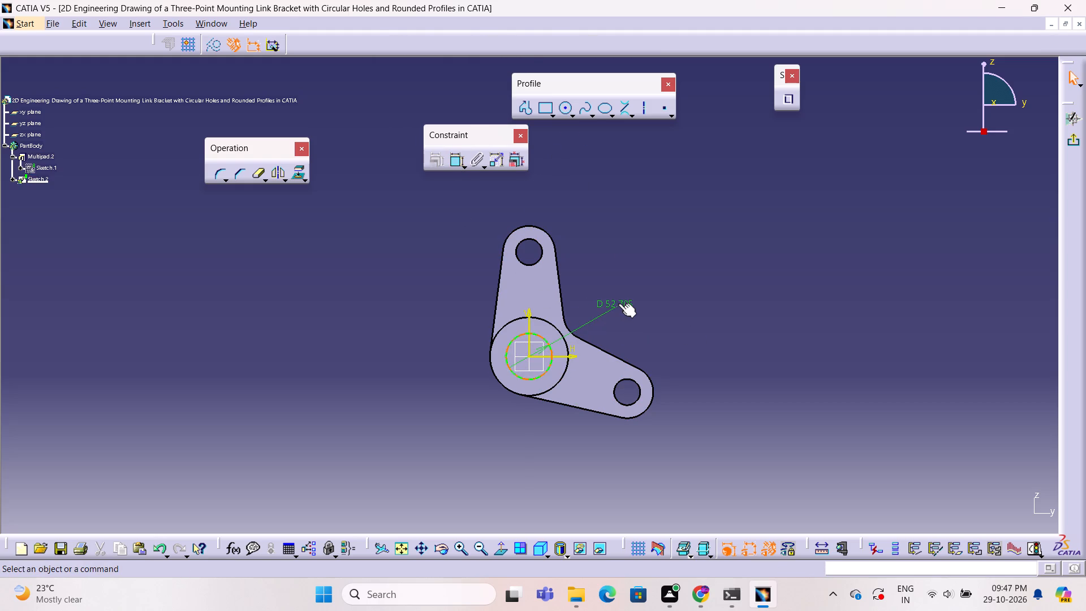
pyautogui.doubleClick(618, 303)
pyautogui.tripleClick(891, 435)
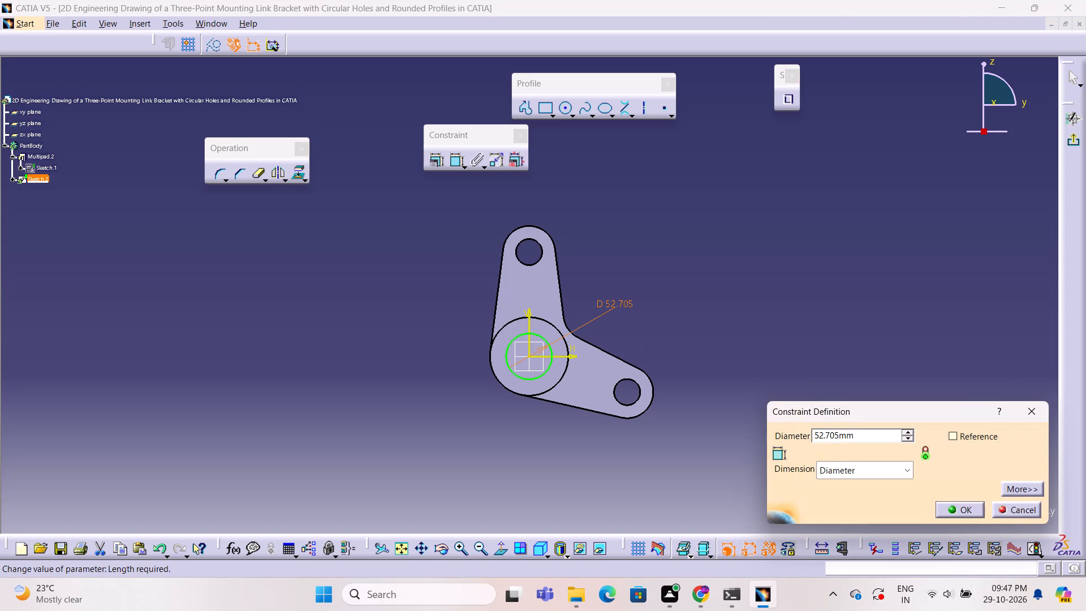
pyautogui.click(891, 434)
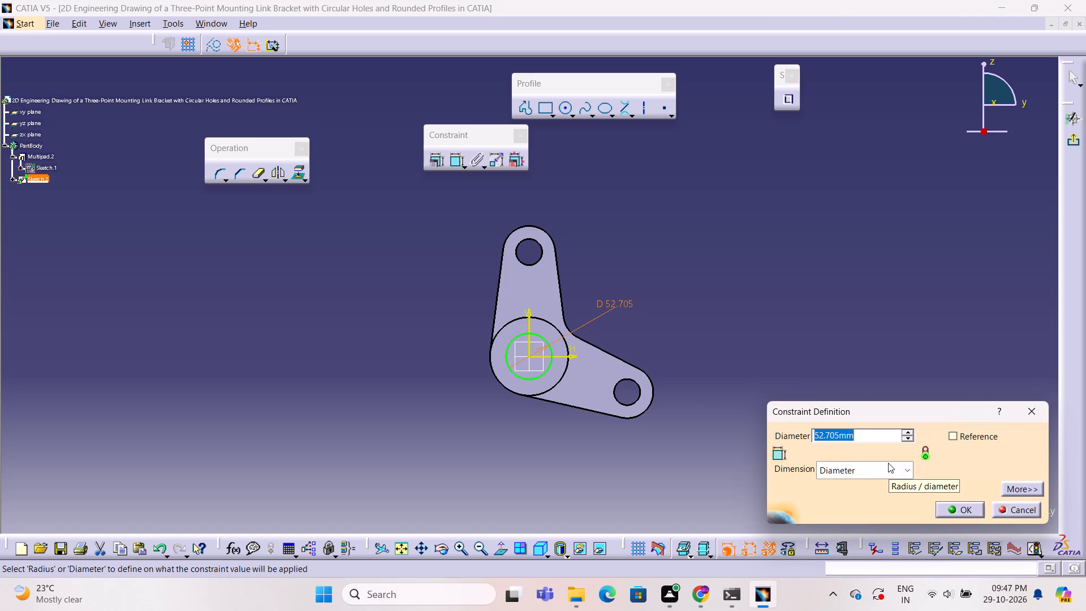
pyautogui.write('50')
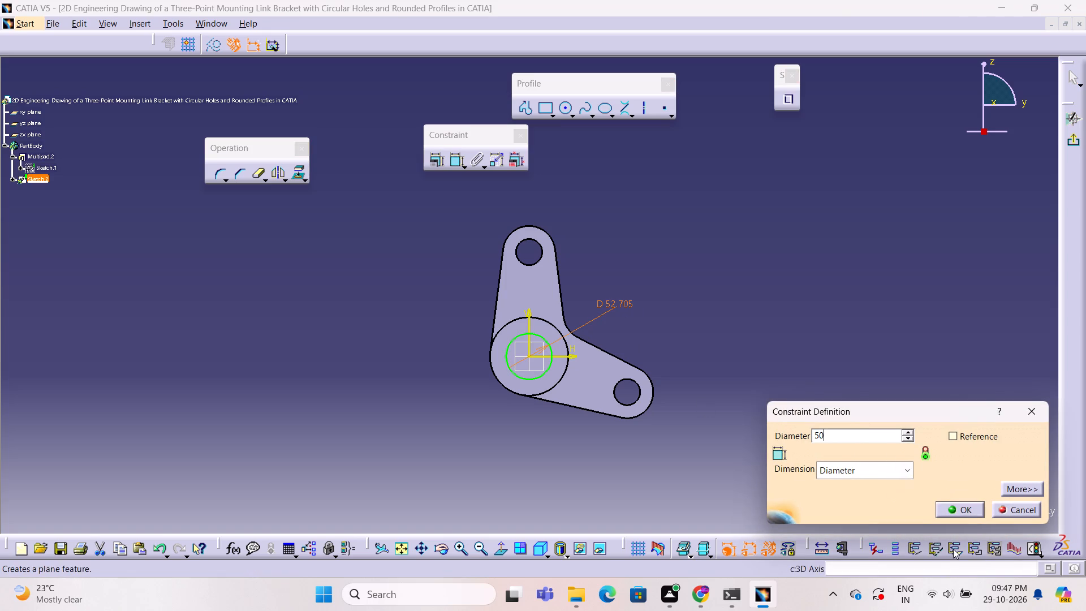
pyautogui.click(965, 513)
pyautogui.click(725, 453)
# Examine the hub circle sketch and the bracket body in an enlarged, angled 3D view.
pyautogui.keyDown('ctrl'); pyautogui.moveTo(734, 442); pyautogui.dragTo(734, 442, button='middle'); pyautogui.keyUp('ctrl')
pyautogui.keyDown('ctrl'); pyautogui.moveTo(734, 442); pyautogui.dragTo(614, 239, button='right'); pyautogui.keyUp('ctrl')
pyautogui.keyDown('ctrl'); pyautogui.moveTo(734, 442); pyautogui.dragTo(667, 244, button='middle'); pyautogui.keyUp('ctrl')
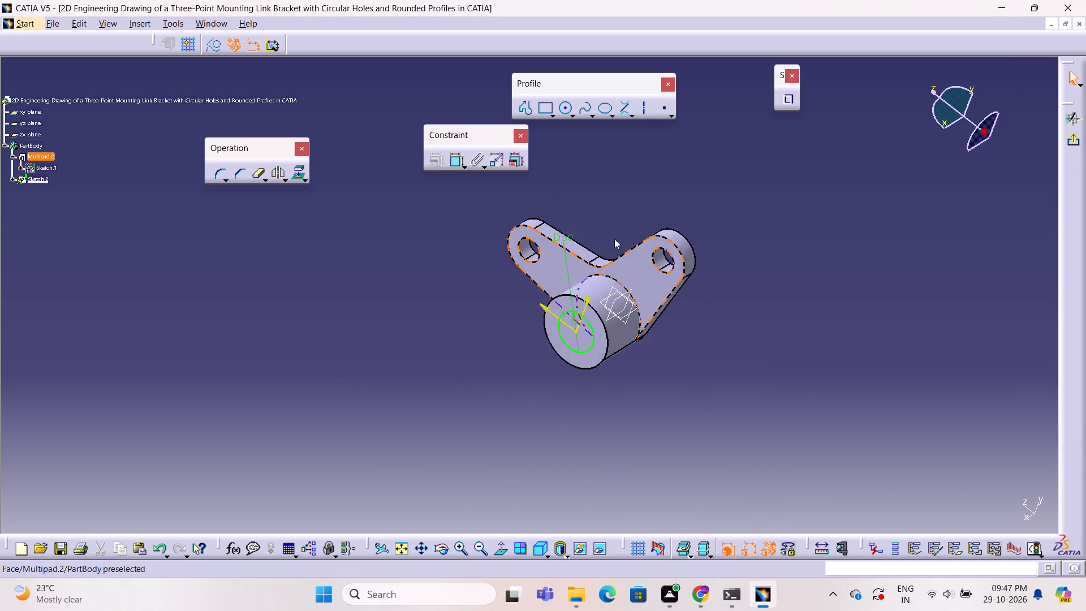
pyautogui.keyDown('ctrl'); pyautogui.moveTo(614, 239); pyautogui.dragTo(678, 228, button='right'); pyautogui.keyUp('ctrl')
pyautogui.keyDown('ctrl'); pyautogui.moveTo(593, 278); pyautogui.dragTo(678, 228, button='middle'); pyautogui.keyUp('ctrl')
pyautogui.keyDown('ctrl'); pyautogui.moveTo(813, 427); pyautogui.dragTo(812, 428, button='middle'); pyautogui.keyUp('ctrl')
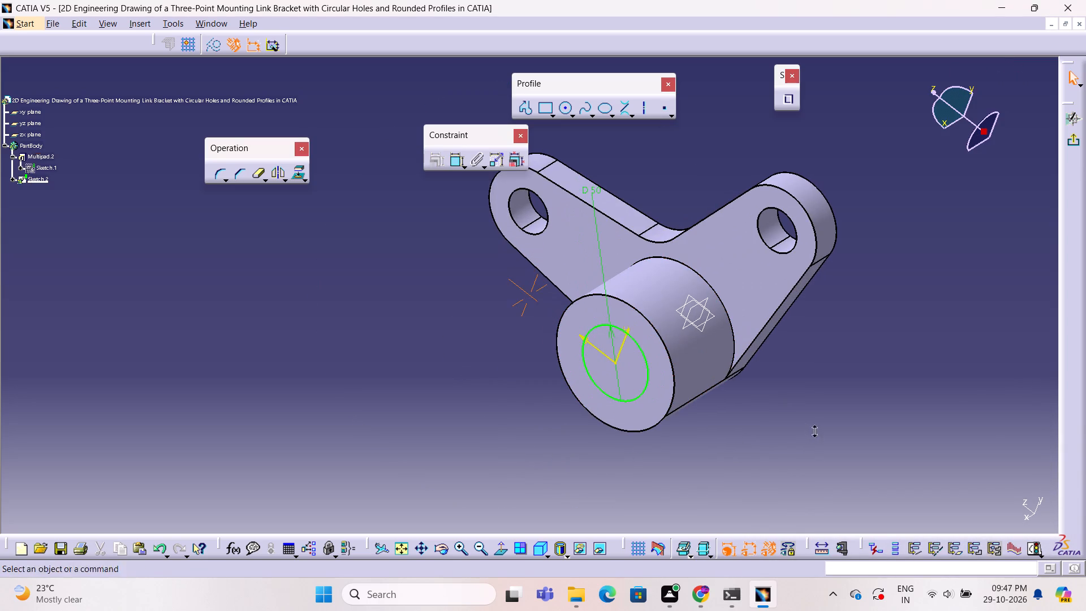
pyautogui.keyDown('ctrl'); pyautogui.moveTo(812, 428); pyautogui.dragTo(679, 450, button='middle'); pyautogui.keyUp('ctrl')
pyautogui.keyDown('ctrl'); pyautogui.scroll(-1, 812, 429); pyautogui.keyUp('ctrl')
pyautogui.keyDown('ctrl'); pyautogui.moveTo(809, 431); pyautogui.dragTo(679, 450, button='right'); pyautogui.keyUp('ctrl')
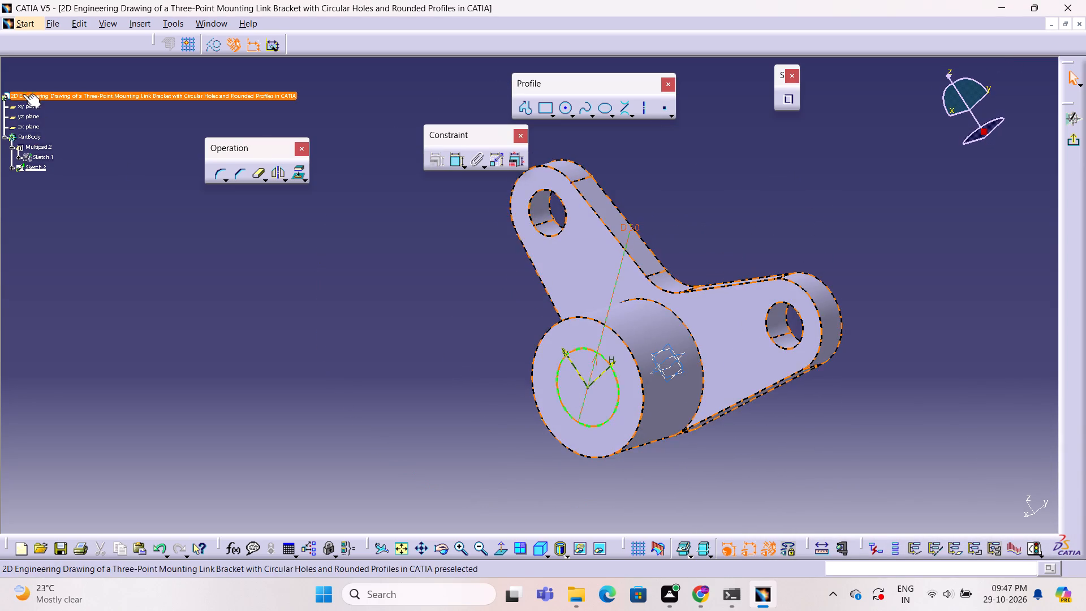
# Enlarge the specification tree to read the part's features and sketches.
pyautogui.keyDown('ctrl'); pyautogui.scroll(6, 34, 134); pyautogui.keyUp('ctrl')
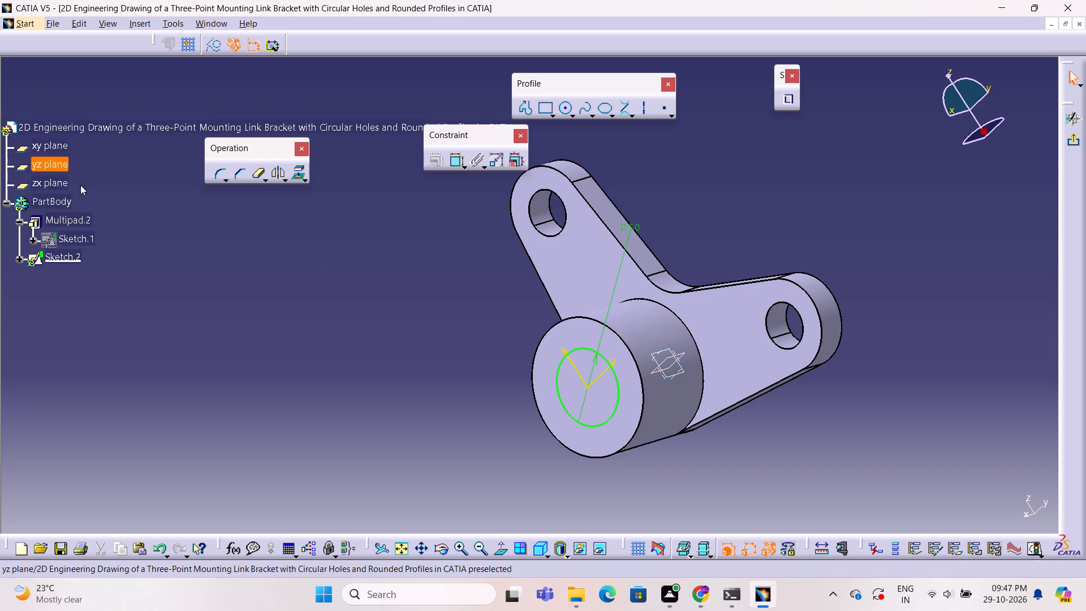
pyautogui.keyDown('ctrl'); pyautogui.scroll(2, 63, 188); pyautogui.keyUp('ctrl')
pyautogui.scroll(-3, 147, 221)
pyautogui.scroll(2, 148, 221)
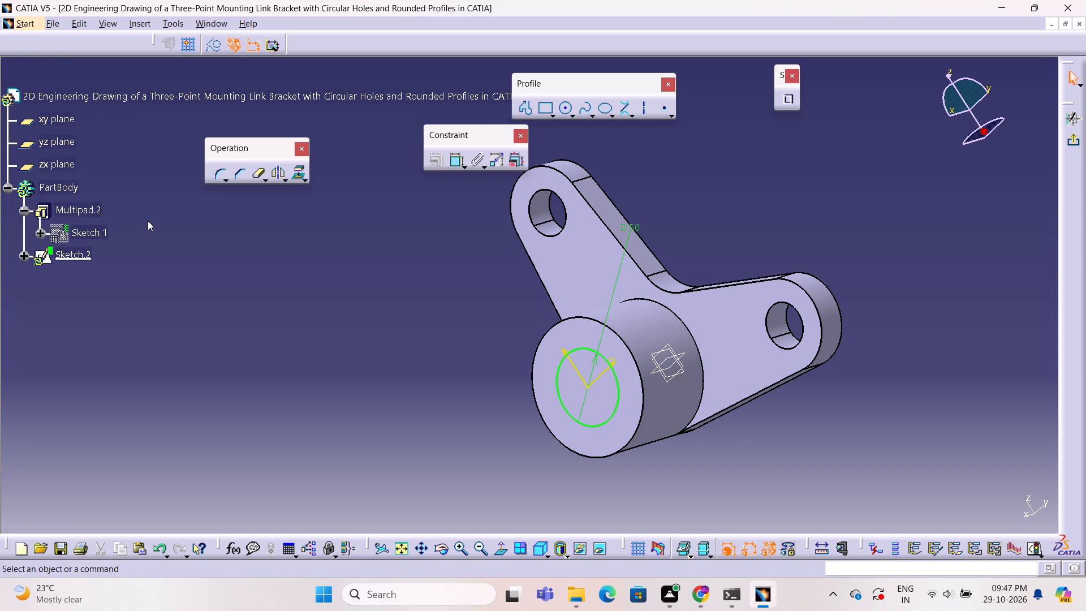
pyautogui.scroll(-1, 148, 221)
pyautogui.scroll(1, 148, 221)
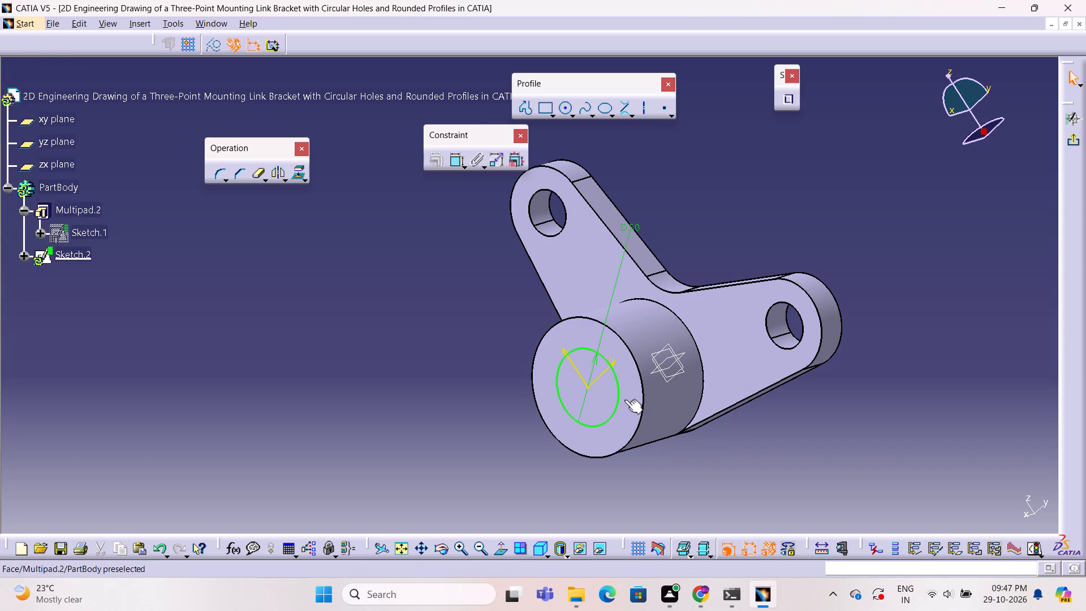
# Exit the sketch and cut the 50 mm hub circle through the hub as a Pocket with the Up to last limit.
pyautogui.click(1075, 146)
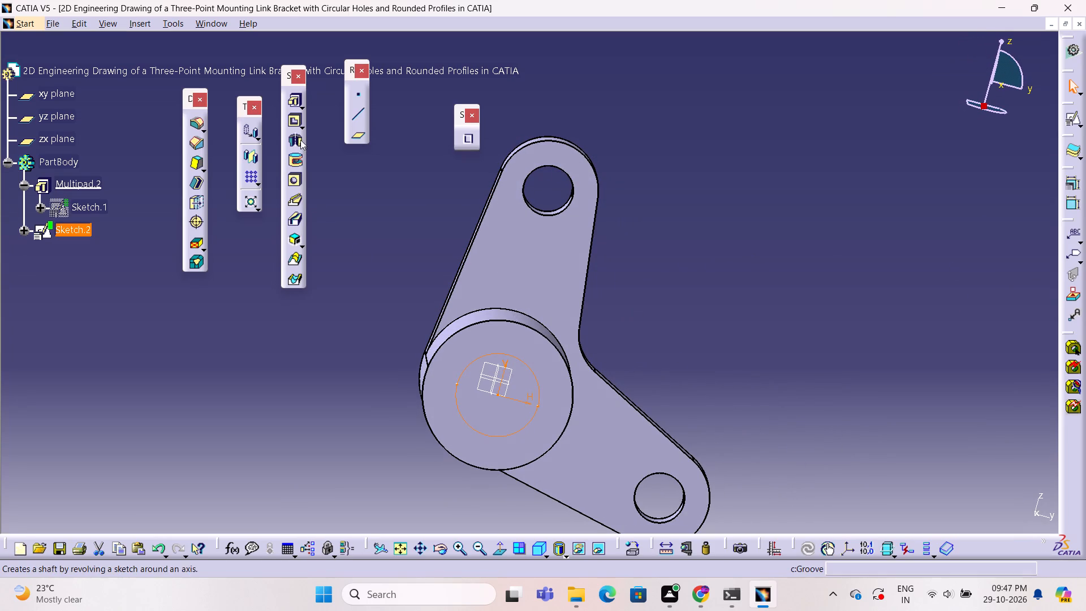
pyautogui.click(294, 124)
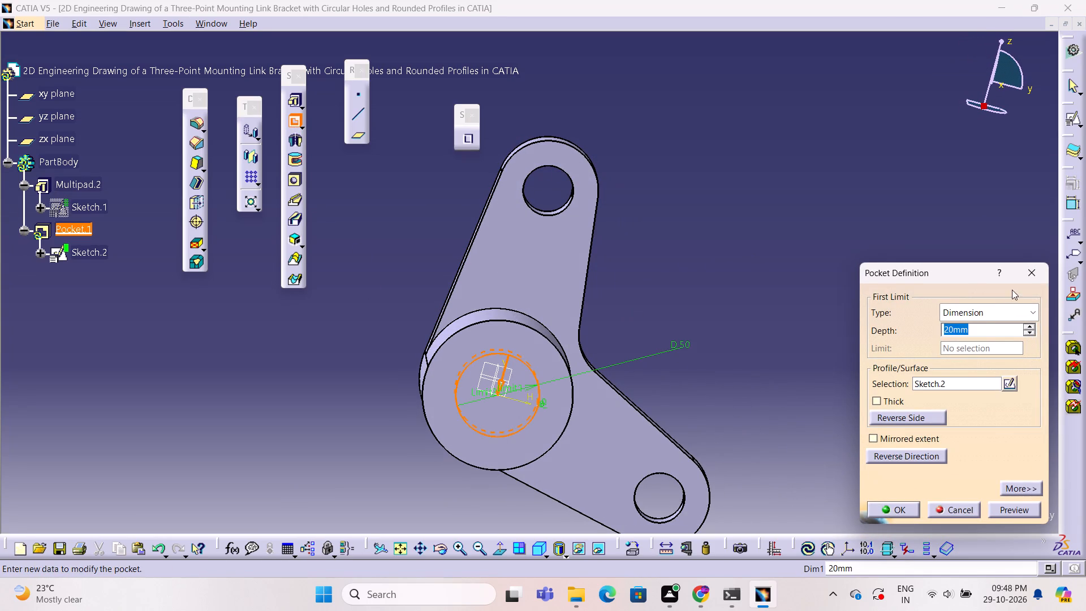
pyautogui.click(1035, 308)
pyautogui.click(1011, 363)
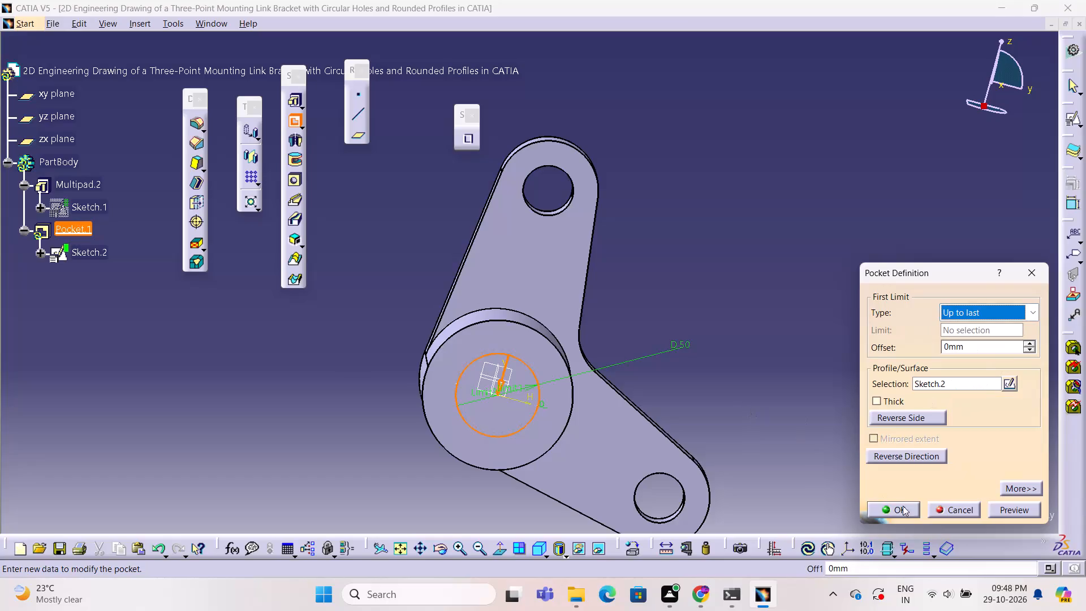
pyautogui.click(1026, 510)
pyautogui.keyDown('ctrl'); pyautogui.moveTo(762, 379); pyautogui.dragTo(396, 302, button='middle'); pyautogui.keyUp('ctrl')
pyautogui.keyDown('ctrl'); pyautogui.moveTo(762, 379); pyautogui.dragTo(396, 302, button='right'); pyautogui.keyUp('ctrl')
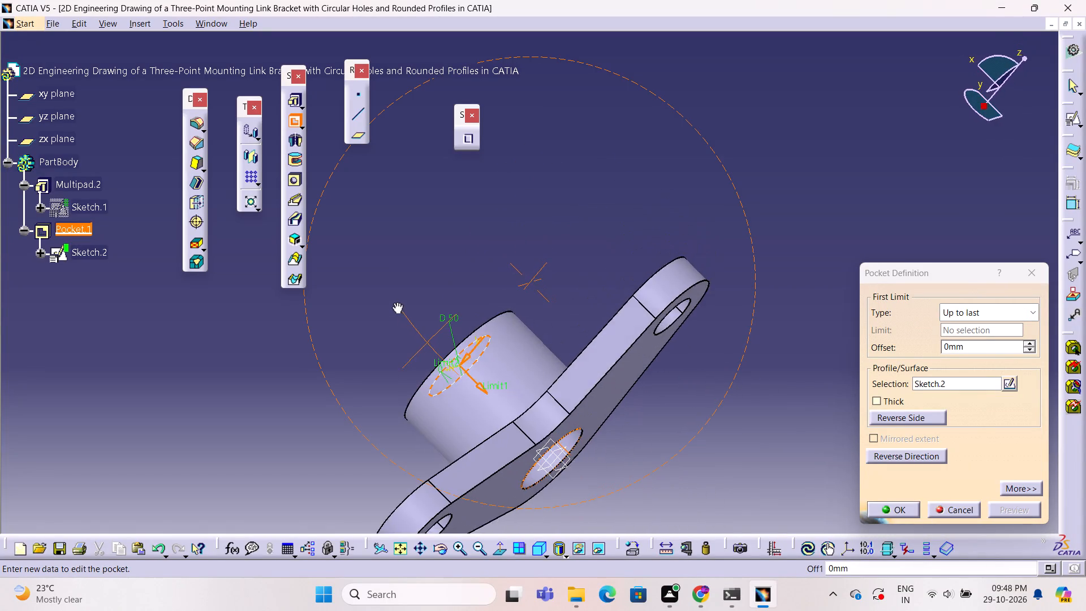
pyautogui.keyDown('ctrl'); pyautogui.moveTo(396, 302); pyautogui.dragTo(714, 391, button='middle'); pyautogui.keyUp('ctrl')
pyautogui.keyDown('ctrl'); pyautogui.moveTo(396, 302); pyautogui.dragTo(714, 391, button='right'); pyautogui.keyUp('ctrl')
pyautogui.rightClick(714, 391)
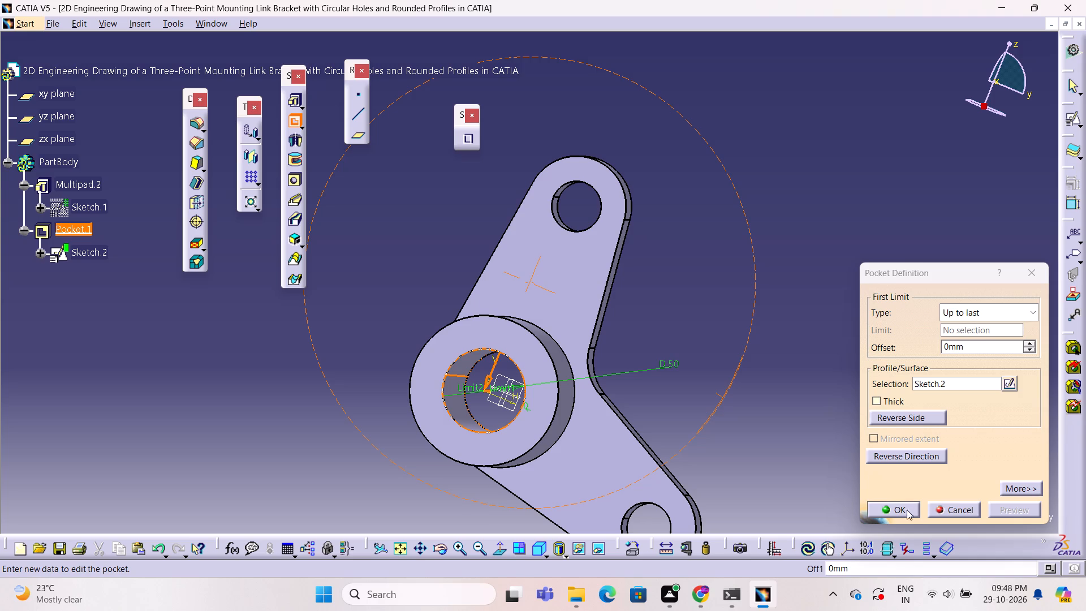
pyautogui.click(910, 513)
# Examine the bored hub and the bracket arms in 3D from several angles, including the side profile.
pyautogui.keyDown('ctrl'); pyautogui.moveTo(730, 395); pyautogui.dragTo(869, 312, button='middle'); pyautogui.keyUp('ctrl')
pyautogui.keyDown('ctrl'); pyautogui.moveTo(730, 395); pyautogui.dragTo(869, 312, button='right'); pyautogui.keyUp('ctrl')
pyautogui.moveTo(864, 315); pyautogui.dragTo(800, 308, button='middle')
pyautogui.moveTo(867, 316); pyautogui.dragTo(800, 308, button='right')
pyautogui.moveTo(805, 303); pyautogui.dragTo(699, 282, button='middle')
pyautogui.keyDown('ctrl'); pyautogui.moveTo(805, 303); pyautogui.dragTo(699, 282, button='right'); pyautogui.keyUp('ctrl')
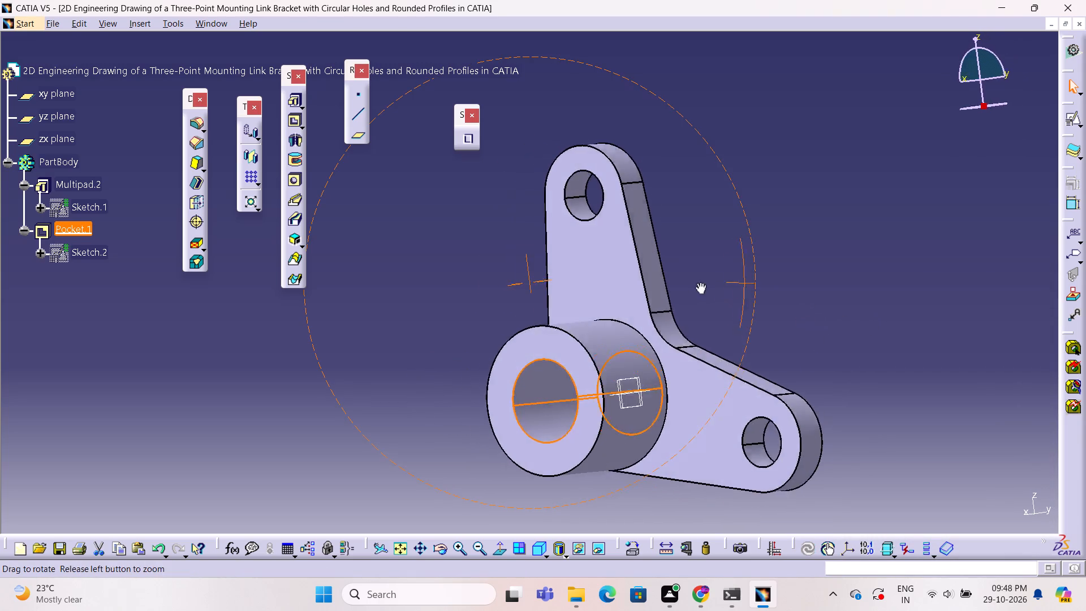
pyautogui.moveTo(699, 282); pyautogui.dragTo(585, 302, button='middle')
pyautogui.keyDown('ctrl'); pyautogui.moveTo(699, 282); pyautogui.dragTo(899, 345, button='right'); pyautogui.keyUp('ctrl')
pyautogui.keyDown('ctrl'); pyautogui.moveTo(585, 302); pyautogui.dragTo(912, 282, button='middle'); pyautogui.keyUp('ctrl')
pyautogui.keyDown('ctrl'); pyautogui.moveTo(912, 284); pyautogui.dragTo(899, 345, button='middle'); pyautogui.keyUp('ctrl')
pyautogui.keyDown('ctrl'); pyautogui.middleClick(899, 345); pyautogui.keyUp('ctrl')
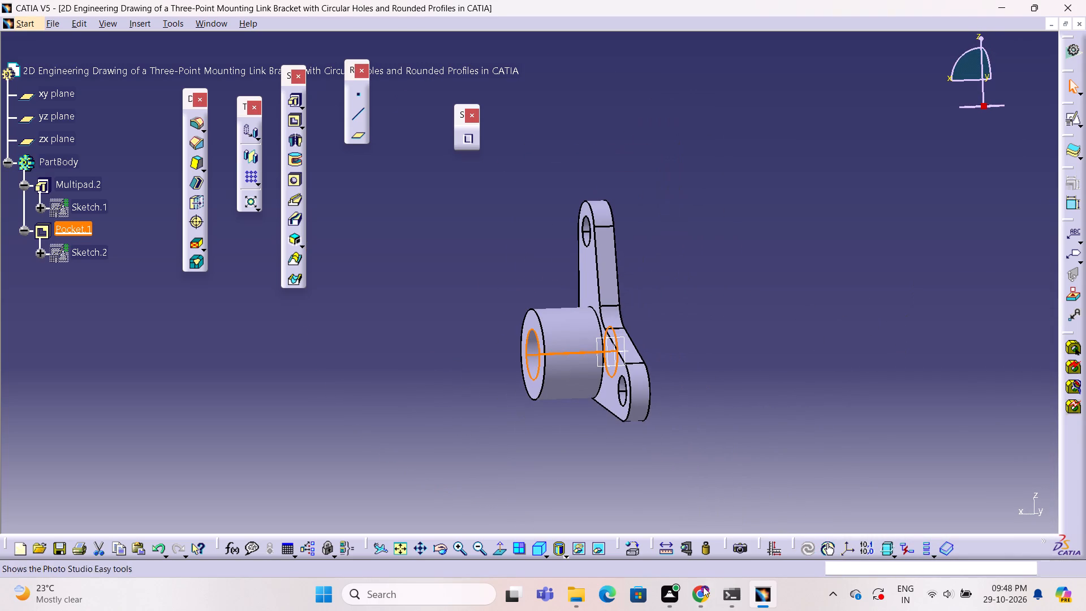
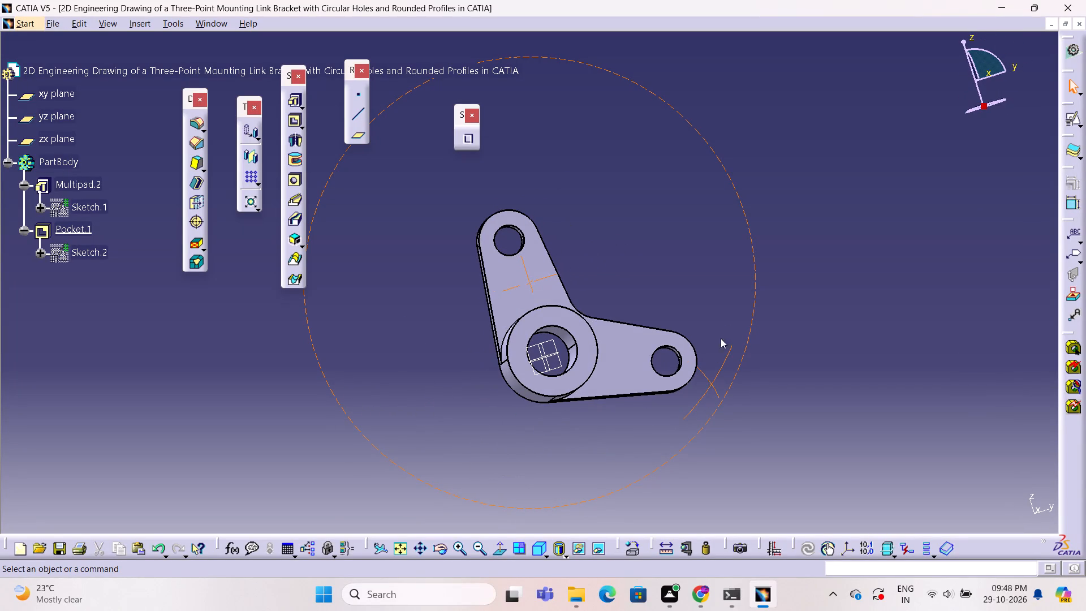
# Examine the bored bracket in 3D from several angles and in standard side, top and isometric views.
pyautogui.click(732, 316)
pyautogui.keyDown('ctrl'); pyautogui.moveTo(462, 414); pyautogui.dragTo(400, 428, button='middle'); pyautogui.keyUp('ctrl')
pyautogui.keyDown('ctrl'); pyautogui.moveTo(462, 415); pyautogui.dragTo(400, 428, button='right'); pyautogui.keyUp('ctrl')
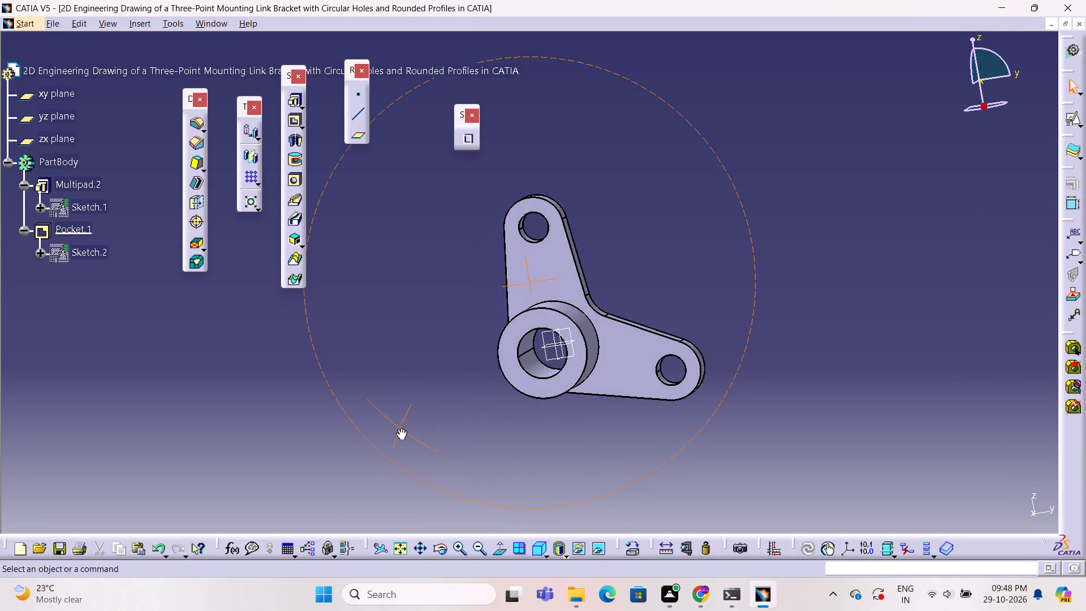
pyautogui.keyDown('ctrl'); pyautogui.moveTo(400, 428); pyautogui.dragTo(674, 375, button='middle'); pyautogui.keyUp('ctrl')
pyautogui.keyDown('ctrl'); pyautogui.moveTo(400, 428); pyautogui.dragTo(478, 449, button='right'); pyautogui.keyUp('ctrl')
pyautogui.keyDown('ctrl'); pyautogui.moveTo(480, 433); pyautogui.dragTo(489, 408, button='middle'); pyautogui.keyUp('ctrl')
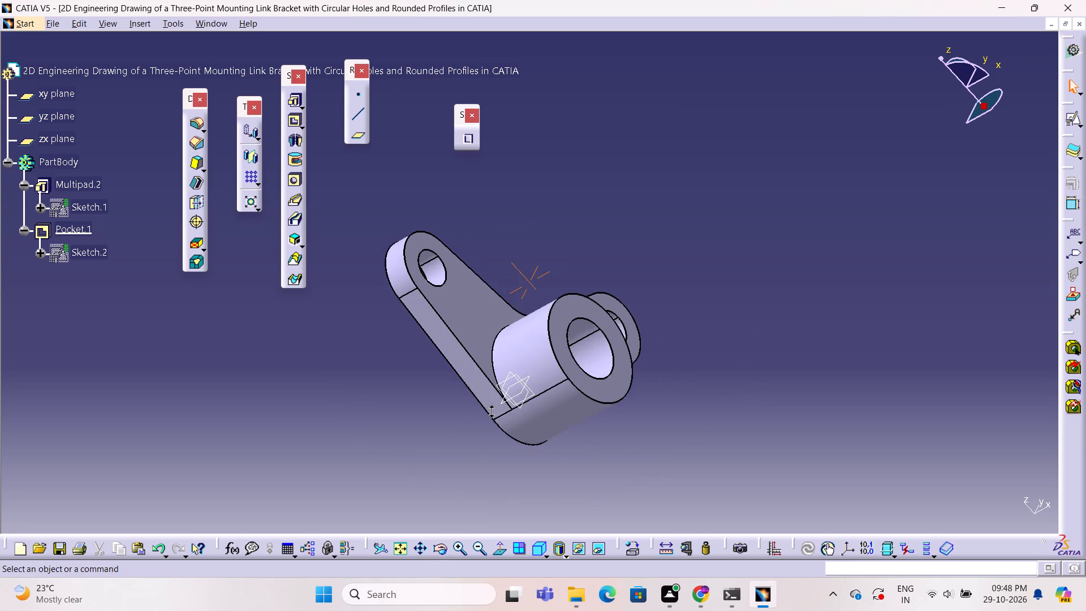
pyautogui.keyDown('ctrl'); pyautogui.moveTo(489, 408); pyautogui.dragTo(482, 457, button='middle'); pyautogui.keyUp('ctrl')
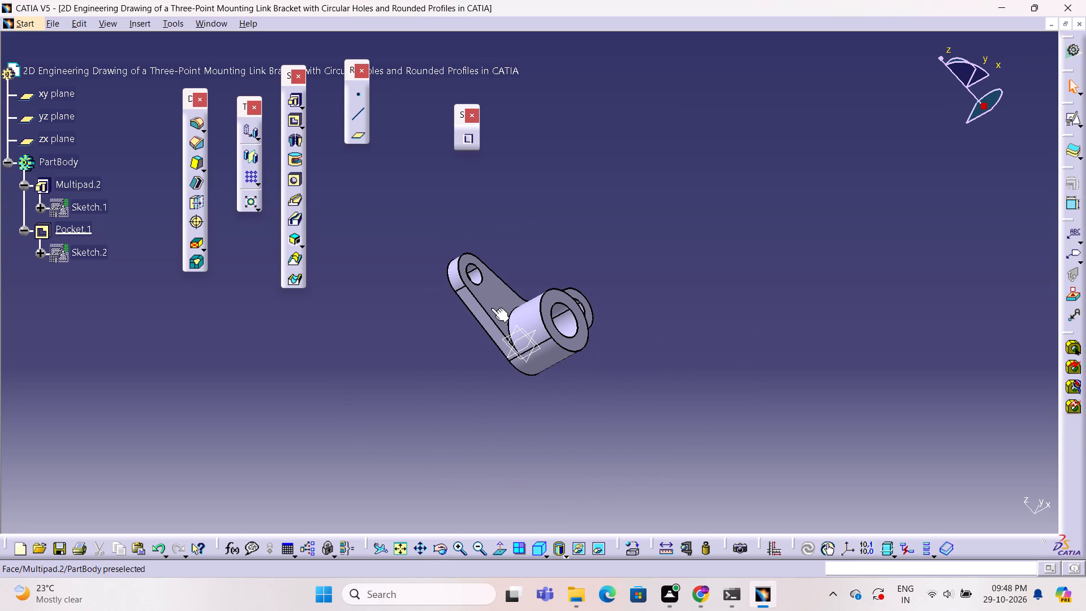
pyautogui.click(545, 554)
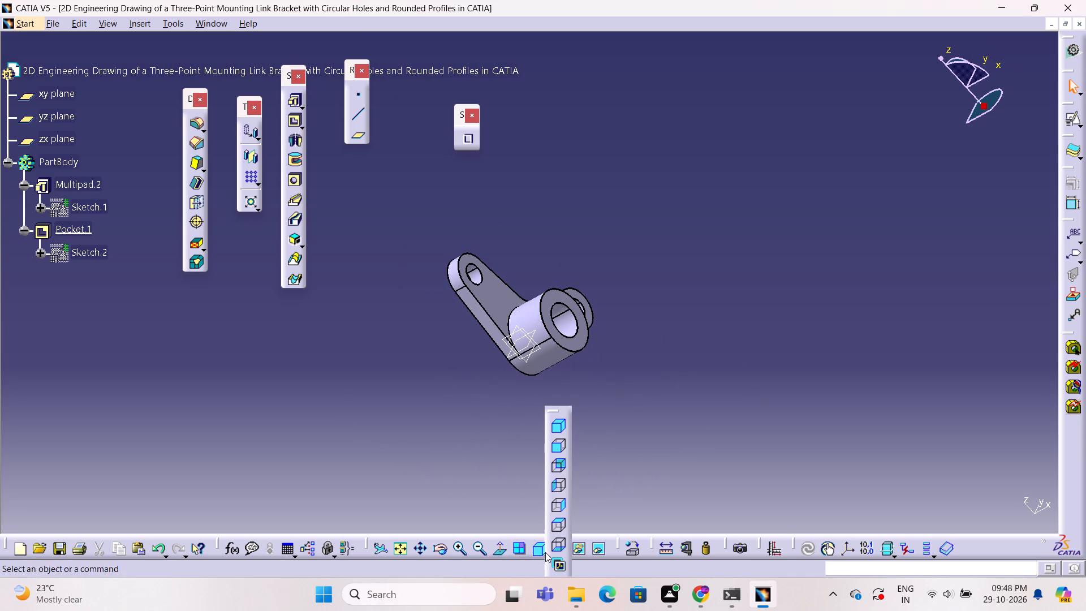
pyautogui.click(561, 505)
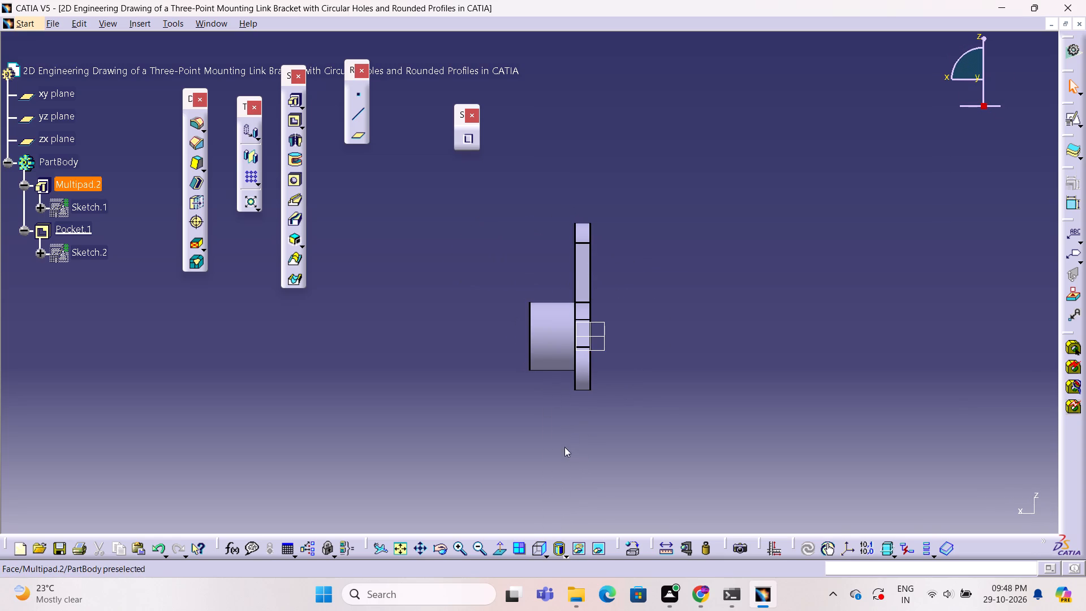
pyautogui.click(549, 557)
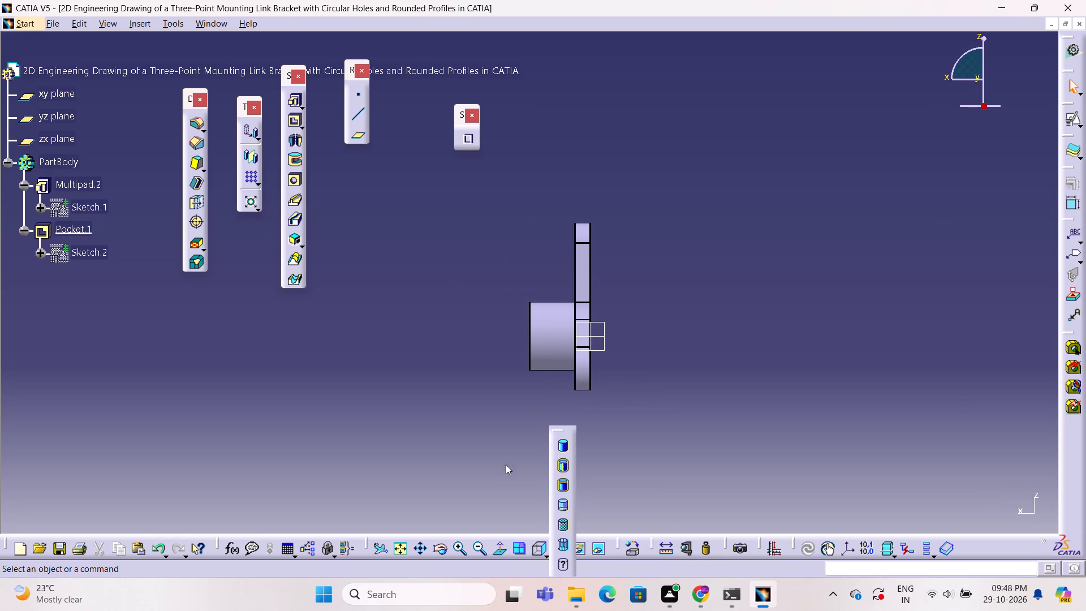
pyautogui.click(507, 466)
pyautogui.click(546, 555)
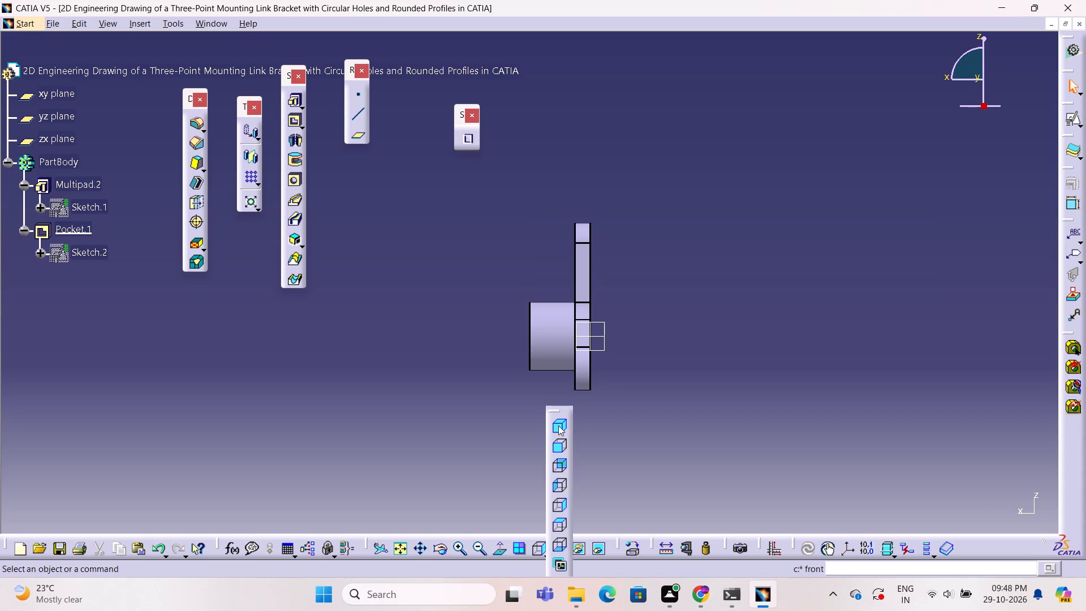
pyautogui.click(559, 424)
pyautogui.click(517, 550)
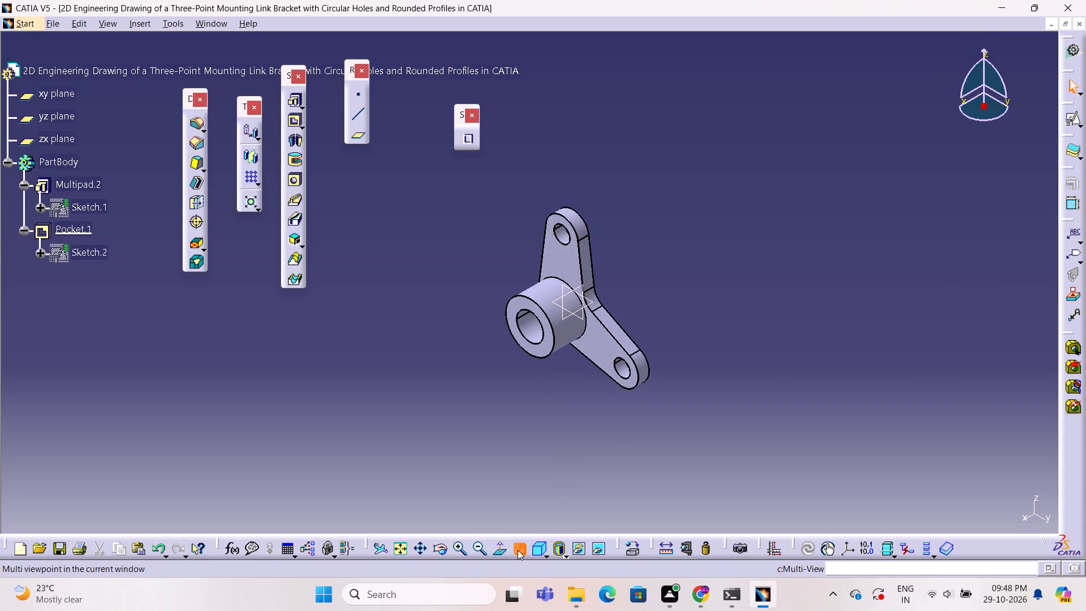
pyautogui.click(518, 550)
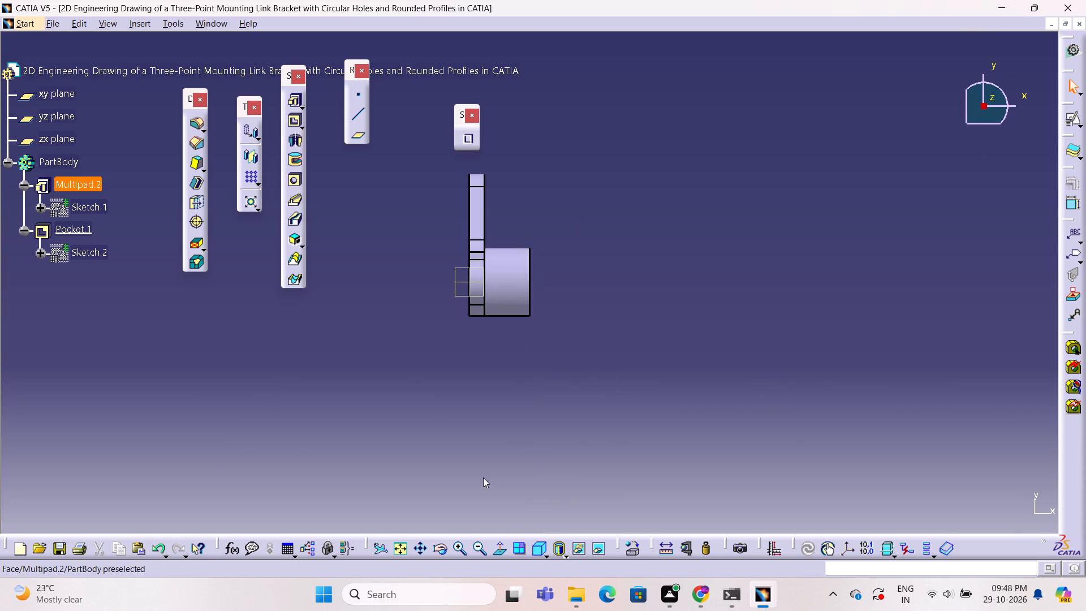
pyautogui.click(538, 550)
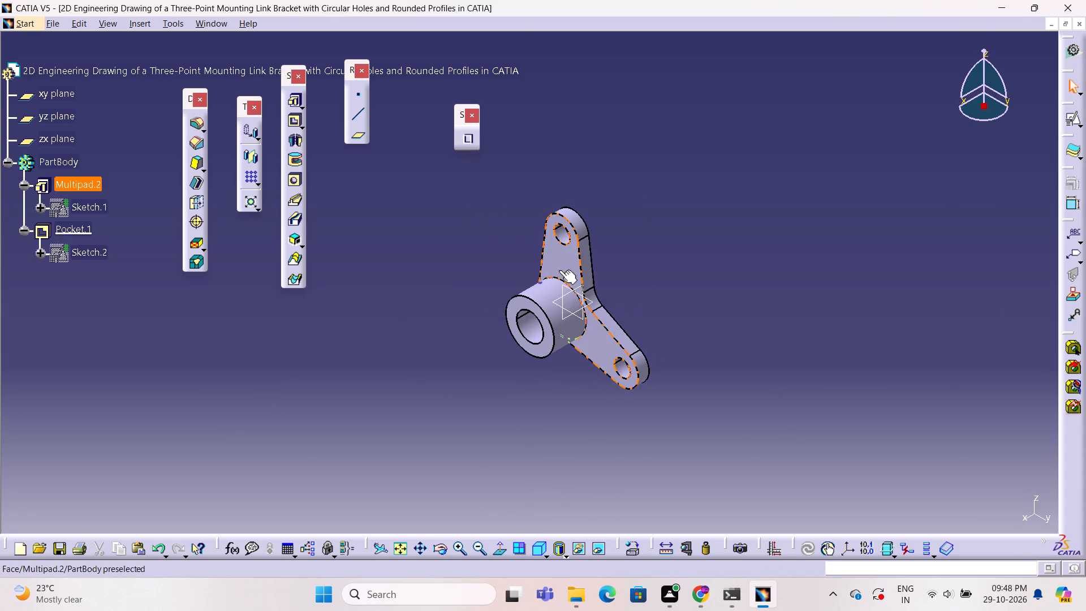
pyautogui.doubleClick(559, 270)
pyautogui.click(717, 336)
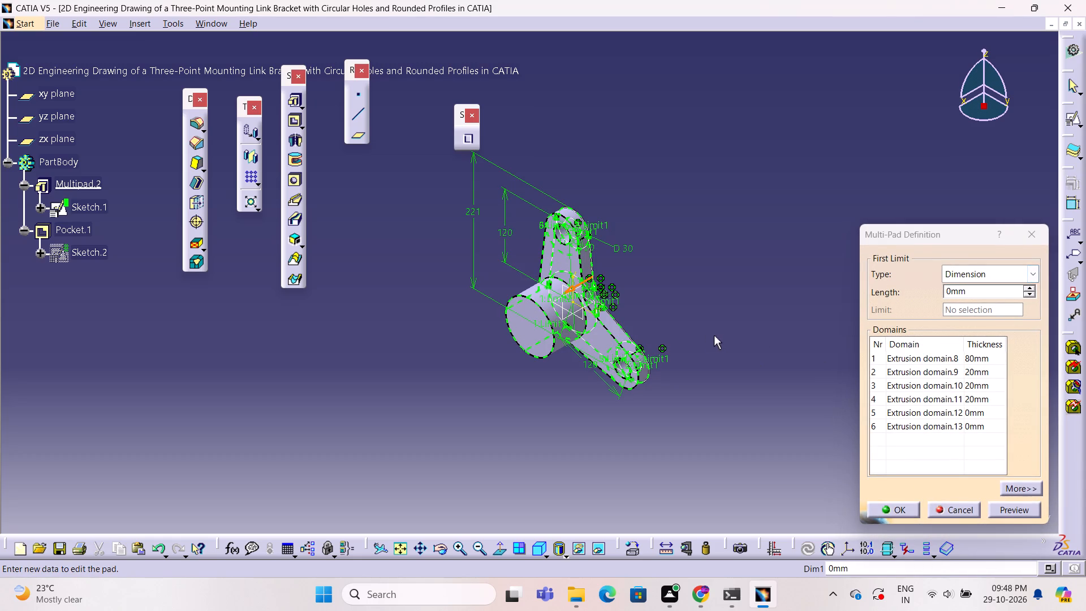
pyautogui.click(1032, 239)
# Open a positioned sketch on the arms' front face and draw a circle about 52 mm in diameter on the upper arm's vertical centreline.
pyautogui.click(555, 269)
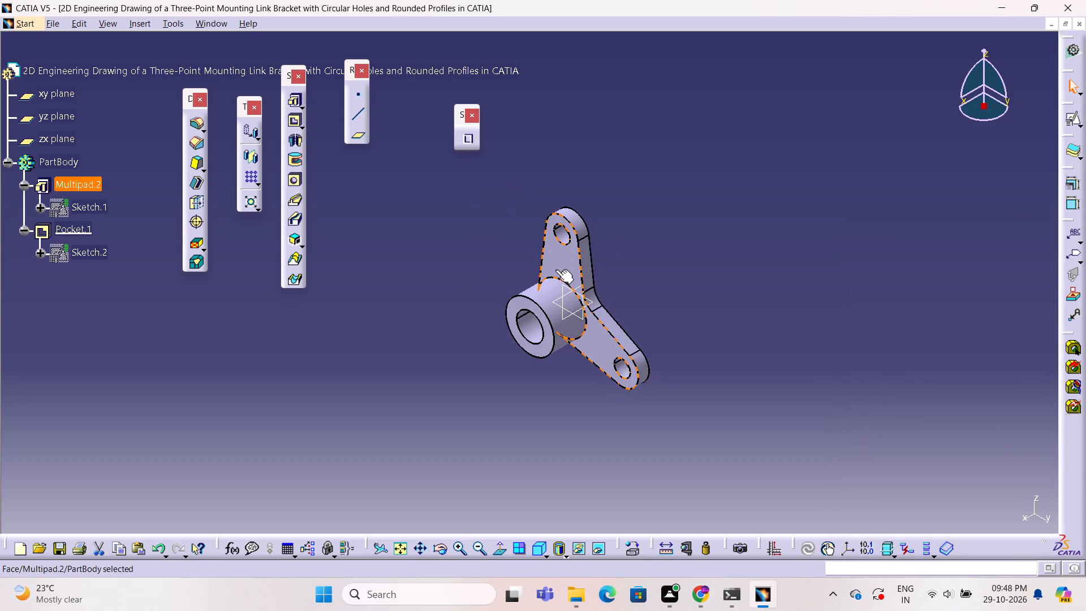
pyautogui.click(1066, 122)
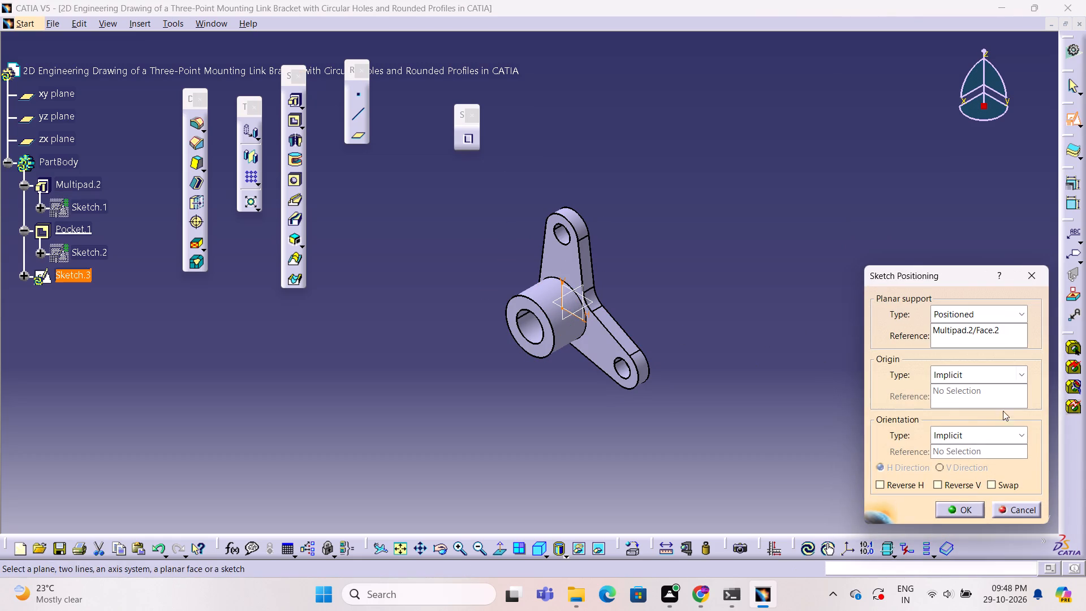
pyautogui.click(969, 508)
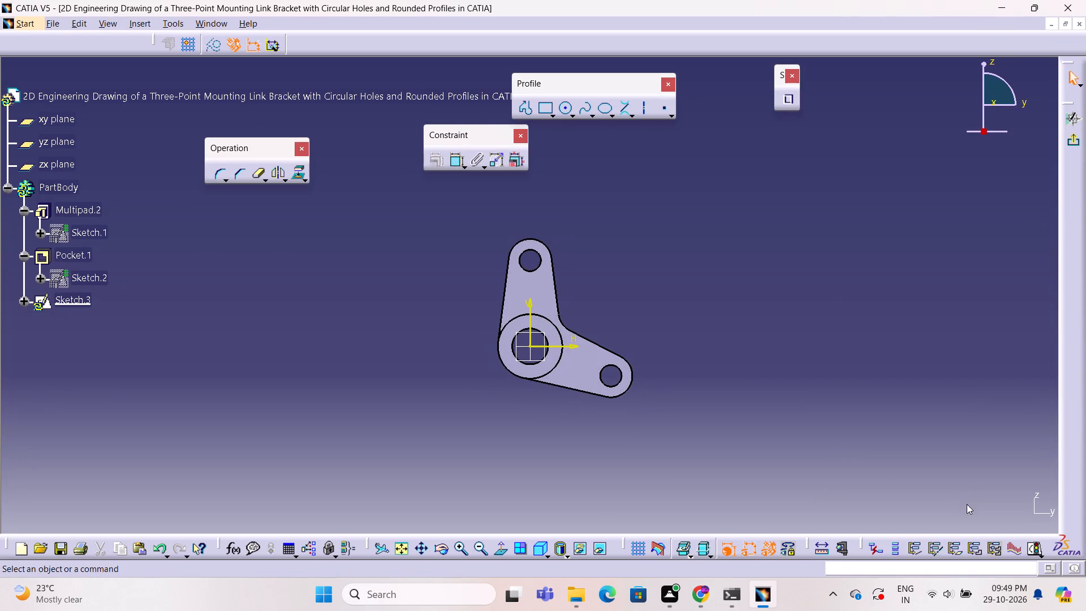
pyautogui.keyDown('ctrl'); pyautogui.moveTo(576, 292); pyautogui.dragTo(583, 276, button='middle'); pyautogui.keyUp('ctrl')
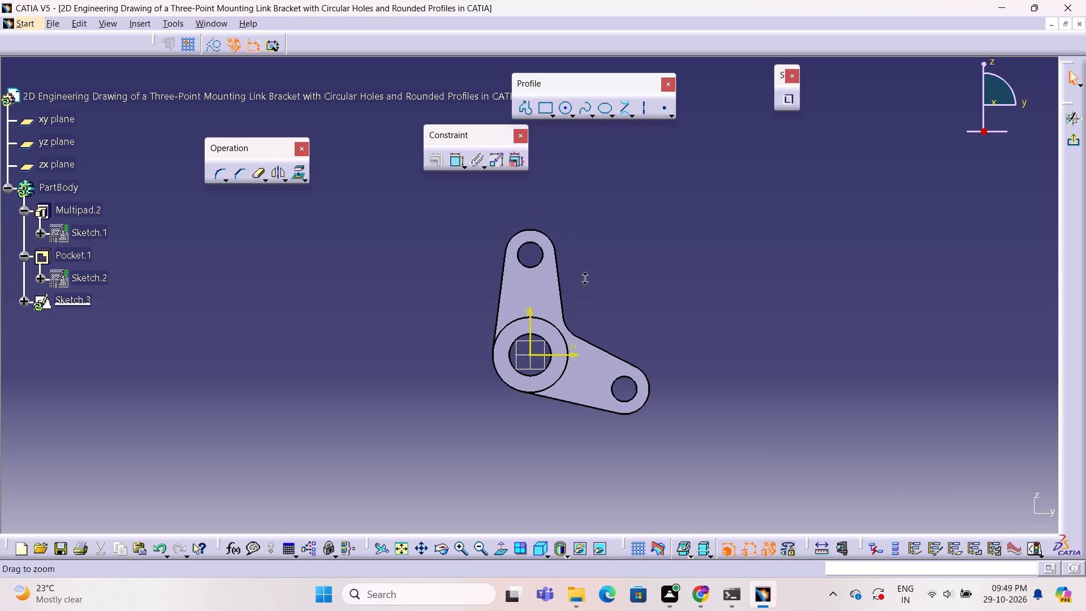
pyautogui.keyDown('ctrl'); pyautogui.moveTo(583, 276); pyautogui.dragTo(611, 203, button='middle'); pyautogui.keyUp('ctrl')
pyautogui.click(566, 110)
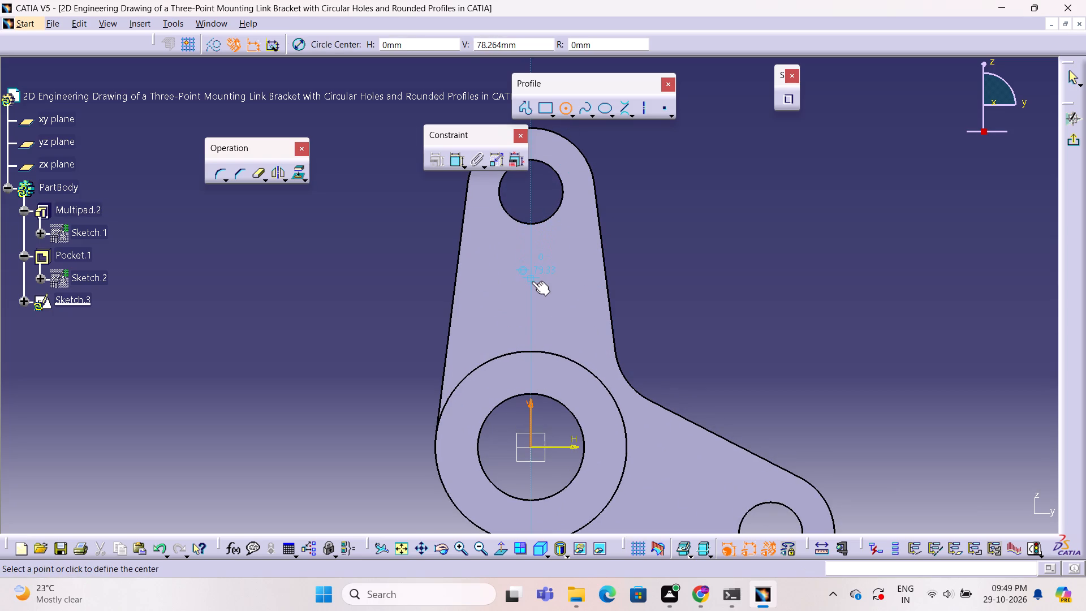
pyautogui.click(532, 281)
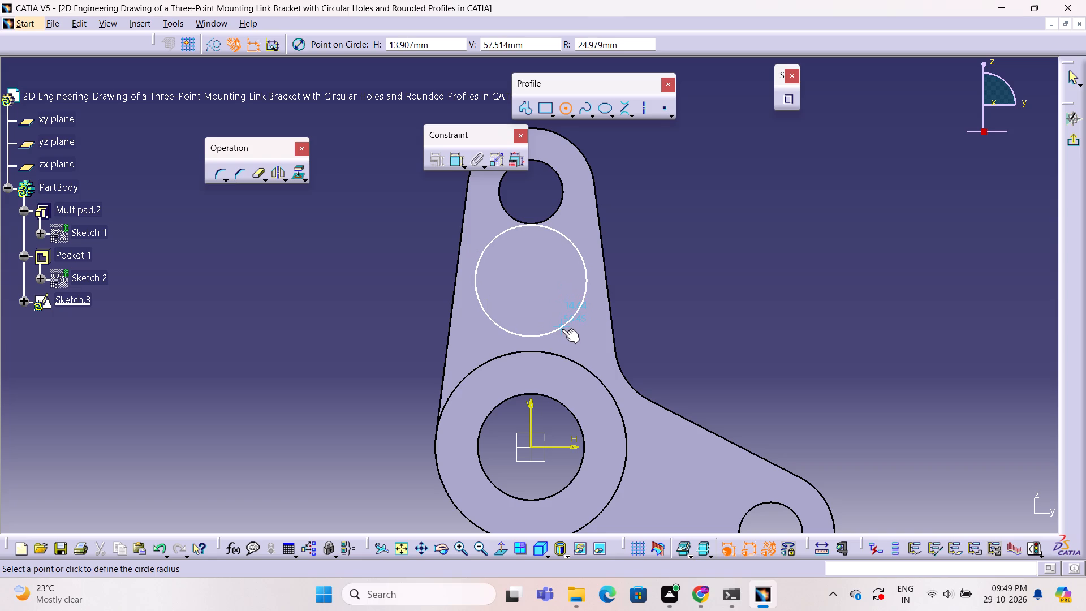
pyautogui.click(562, 329)
pyautogui.click(668, 313)
# Duplicate the upper arm circle once onto the lower arm with Translate, from its centre to a point about 125 mm away.
pyautogui.keyDown('ctrl'); pyautogui.moveTo(669, 295); pyautogui.dragTo(671, 312, button='middle'); pyautogui.keyUp('ctrl')
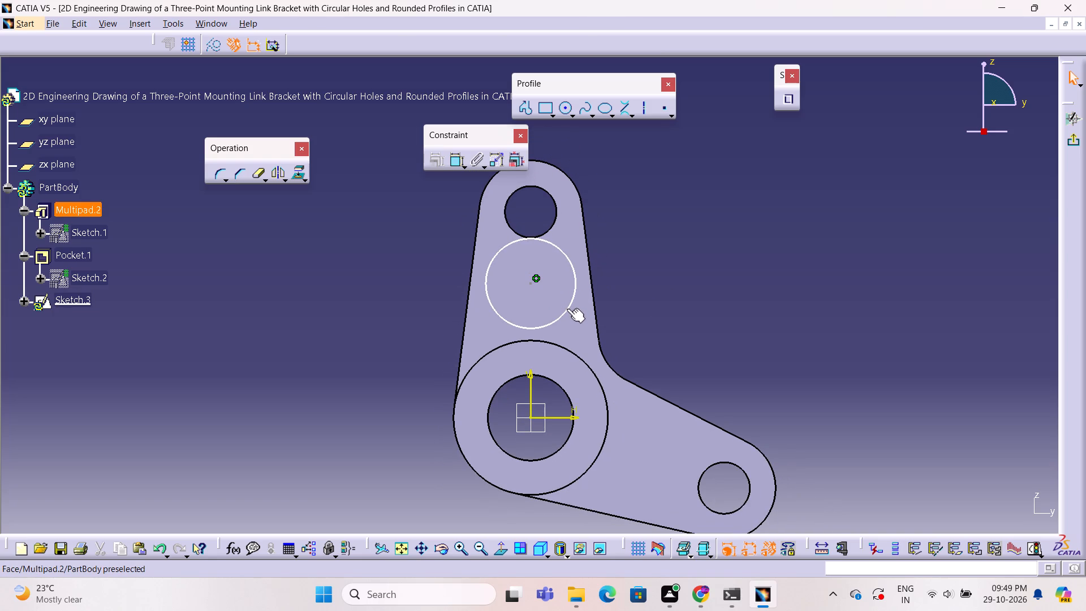
pyautogui.click(567, 308)
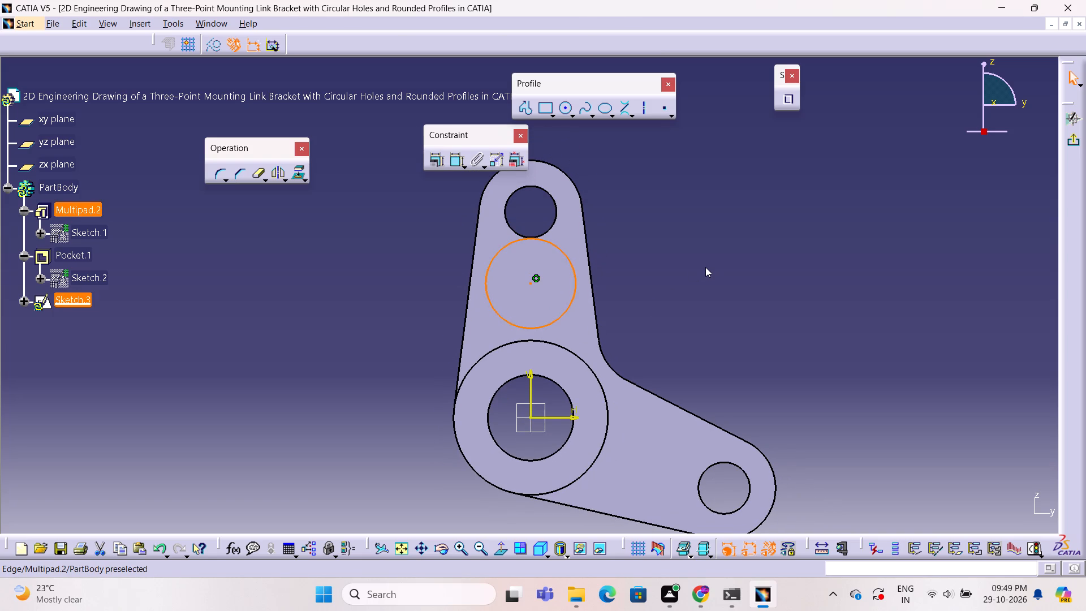
pyautogui.click(286, 180)
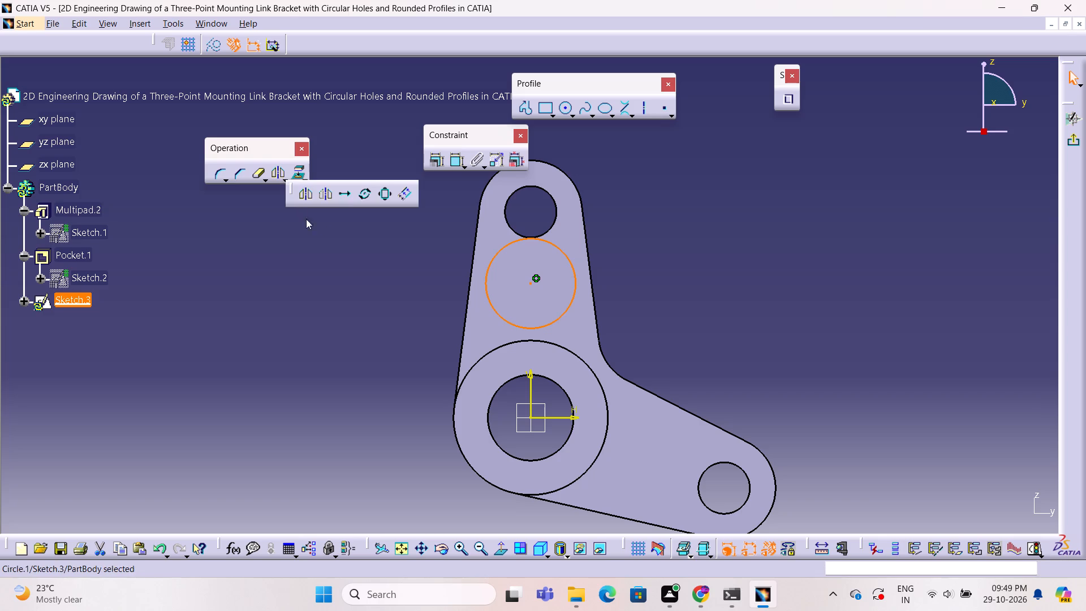
pyautogui.click(348, 194)
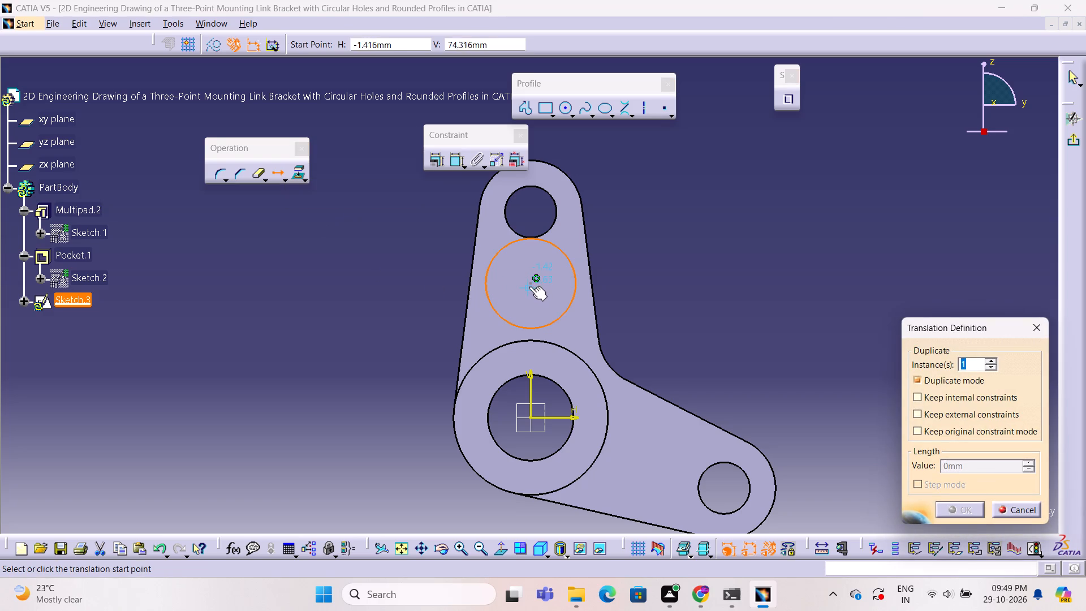
pyautogui.click(531, 284)
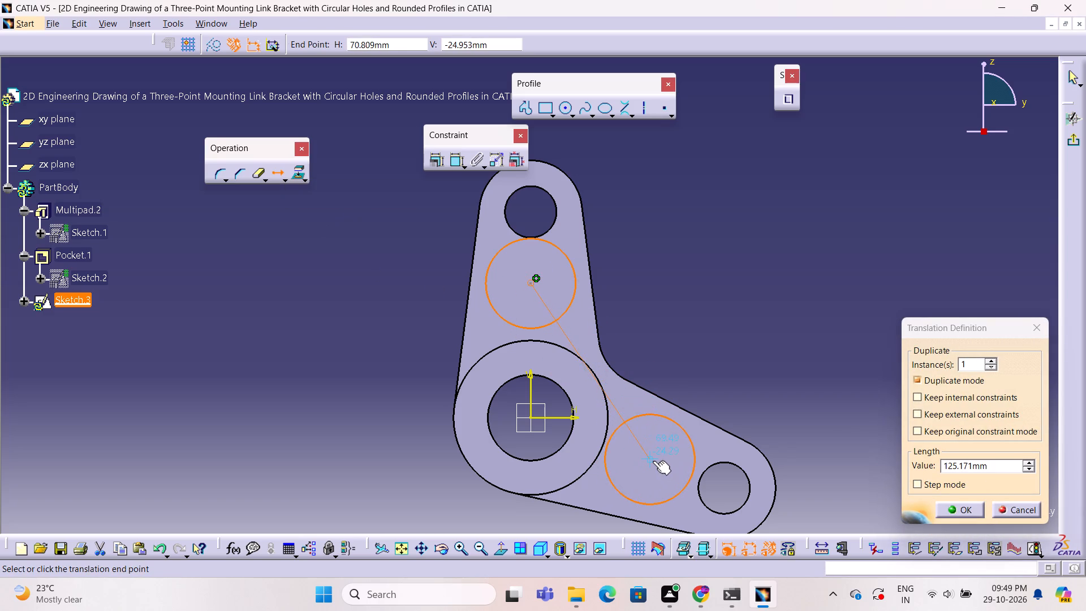
pyautogui.click(652, 458)
pyautogui.press('Escape')
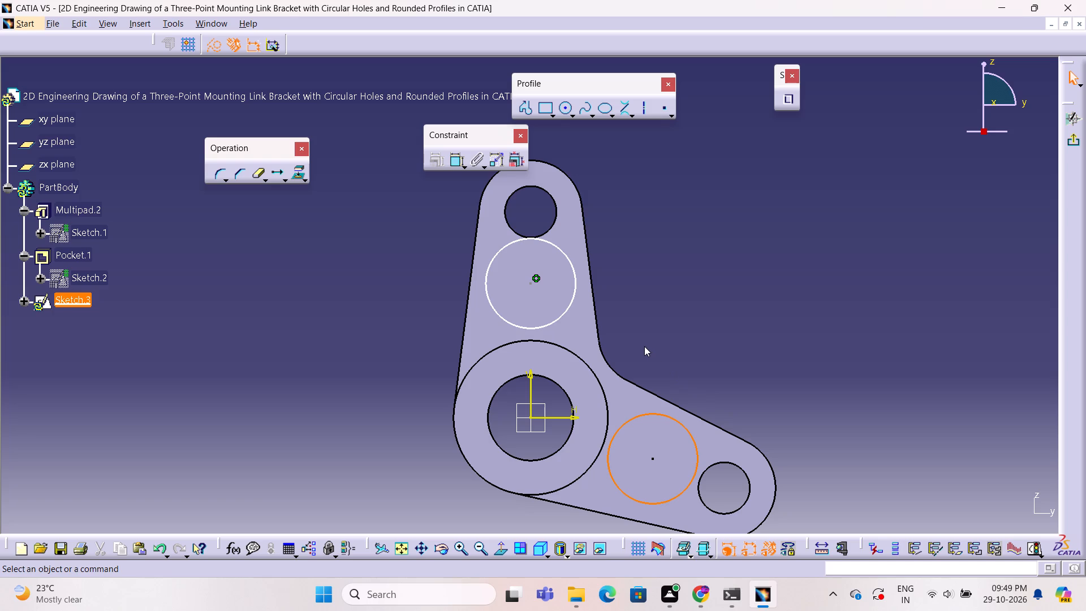
# Dimension the upper arm circle's diameter and set it to 20 mm.
pyautogui.click(456, 162)
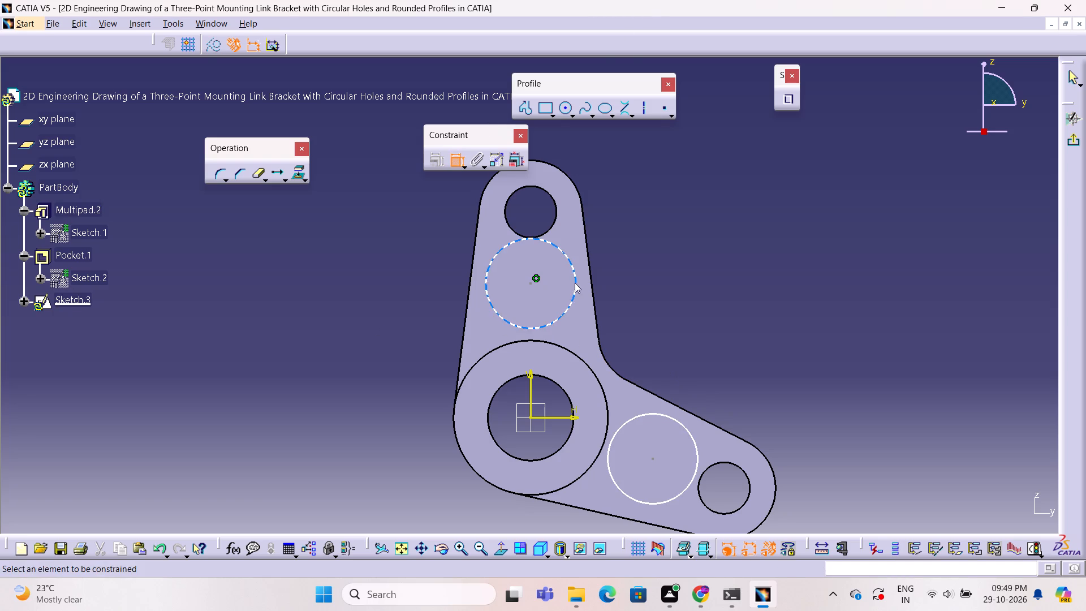
pyautogui.click(575, 283)
pyautogui.click(661, 216)
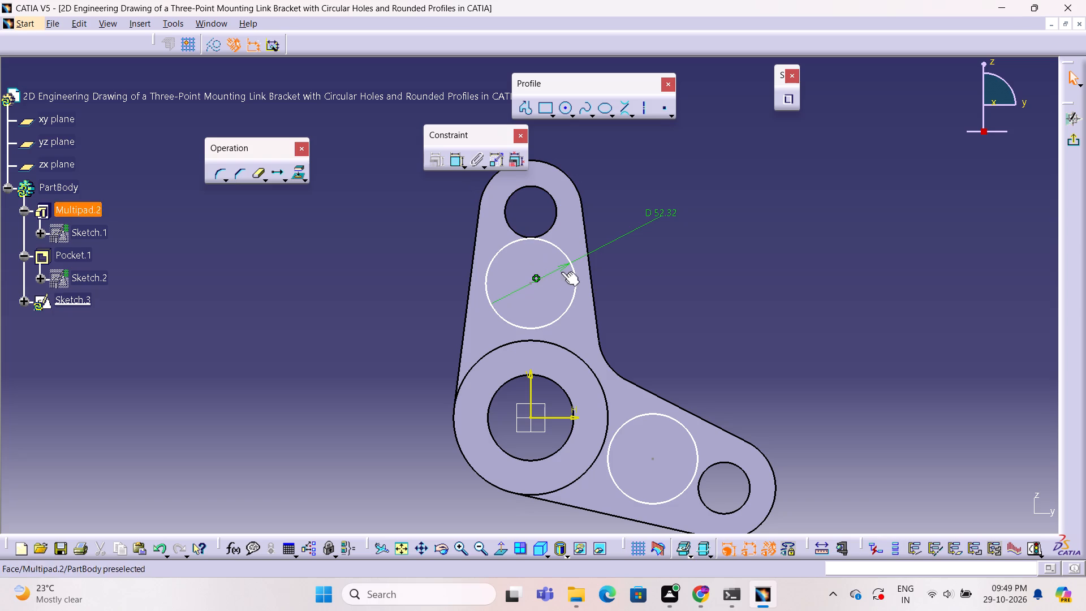
pyautogui.doubleClick(656, 214)
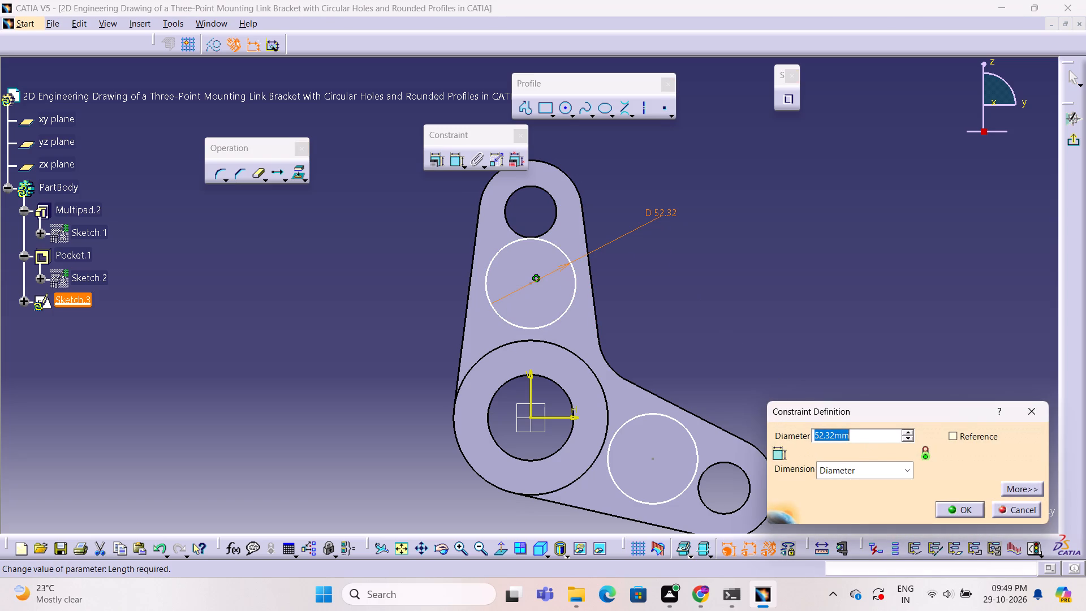
pyautogui.doubleClick(864, 437)
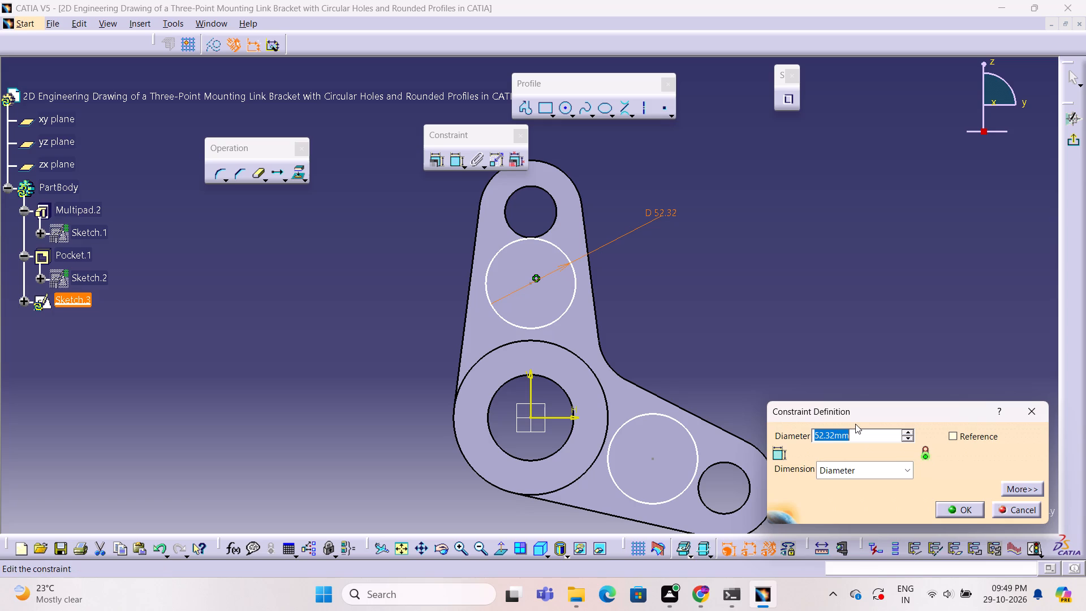
pyautogui.write('20')
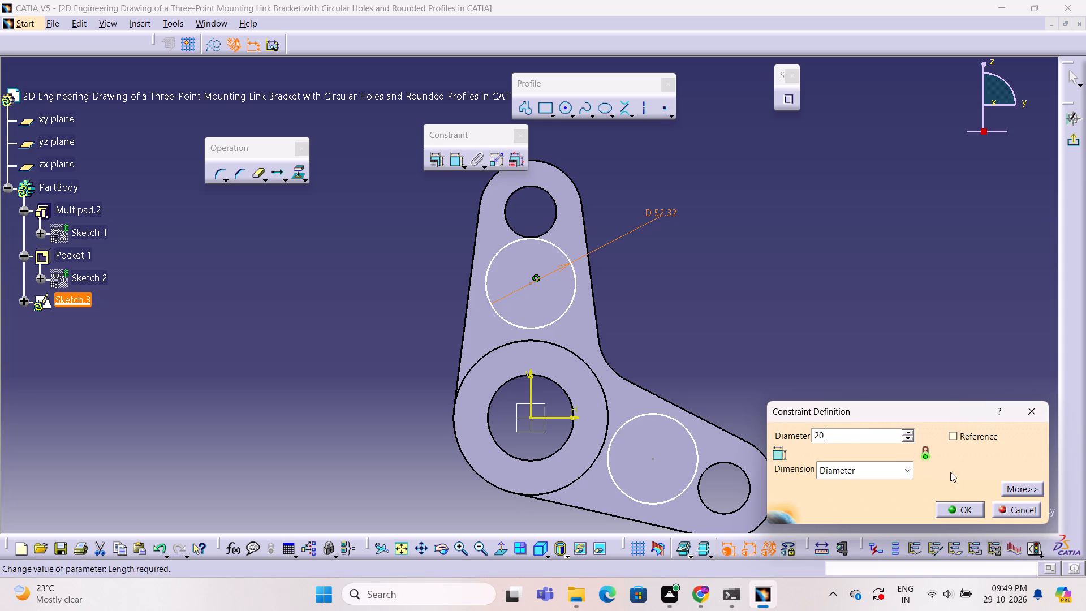
pyautogui.click(975, 510)
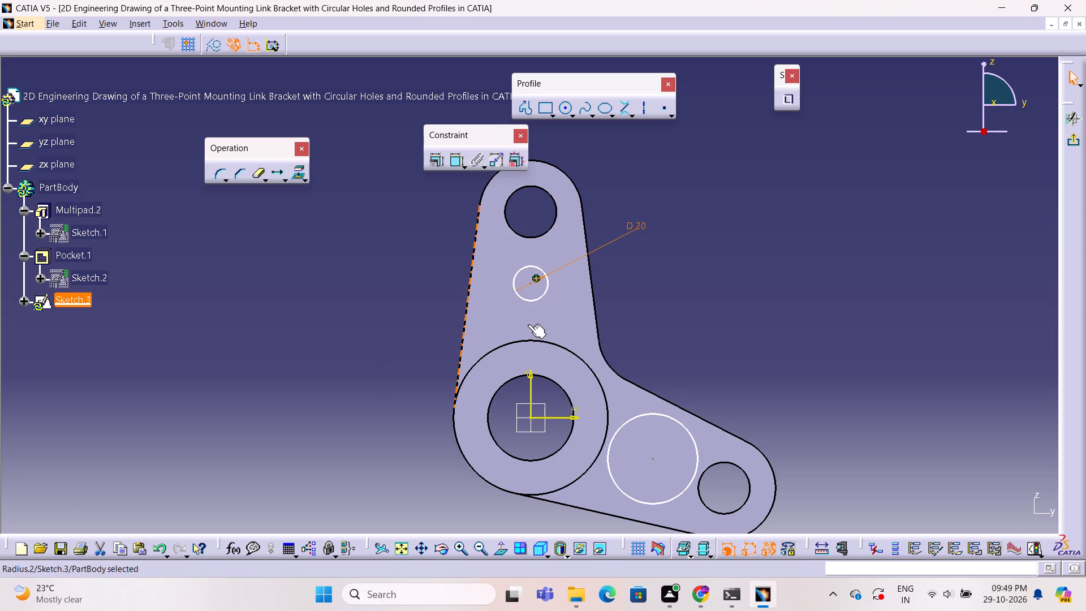
# Apply an Equal constraint between the upper arm circle and the lower arm circle.
pyautogui.click(549, 289)
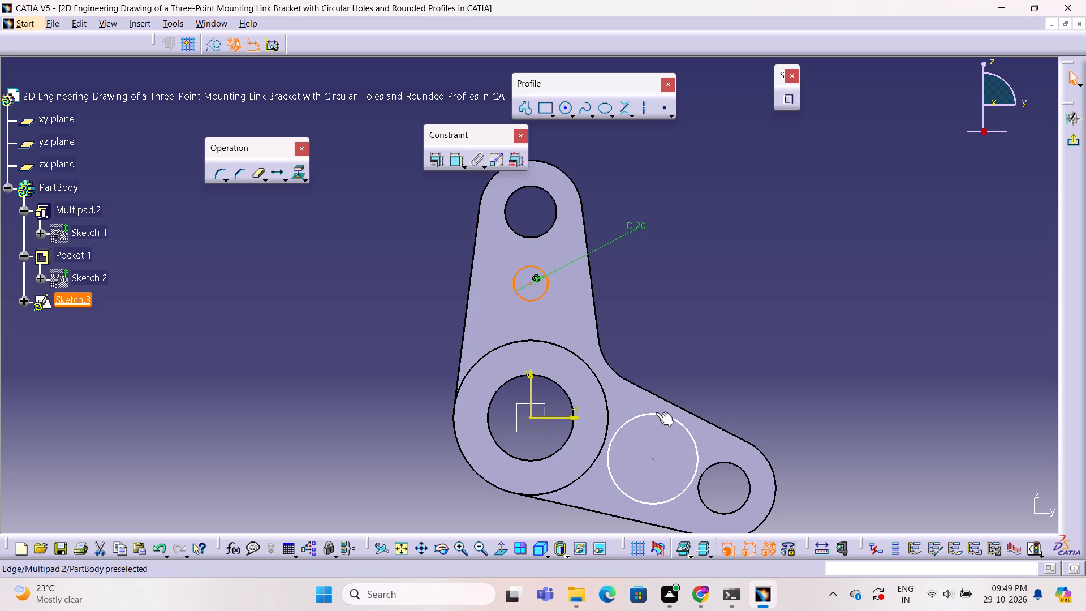
pyautogui.keyDown('ctrl'); pyautogui.click(654, 415); pyautogui.keyUp('ctrl')
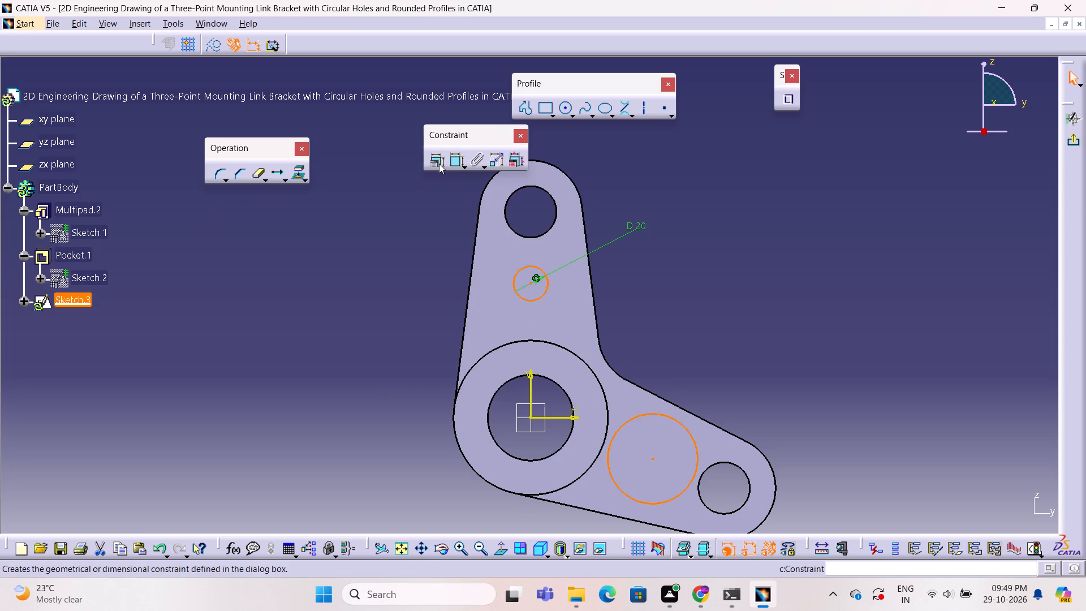
pyautogui.click(438, 163)
pyautogui.click(891, 311)
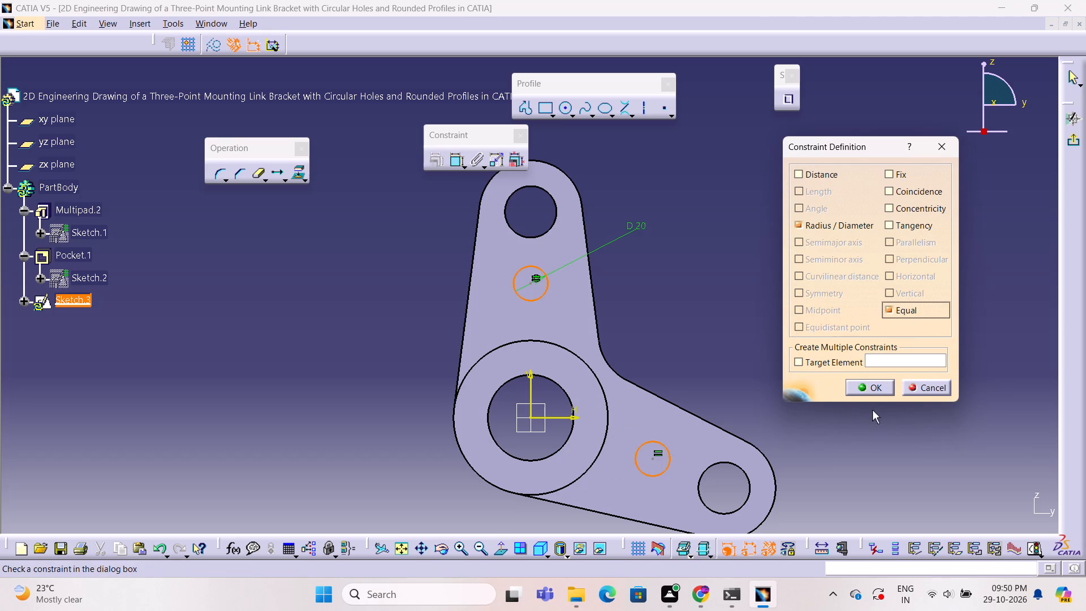
pyautogui.click(872, 388)
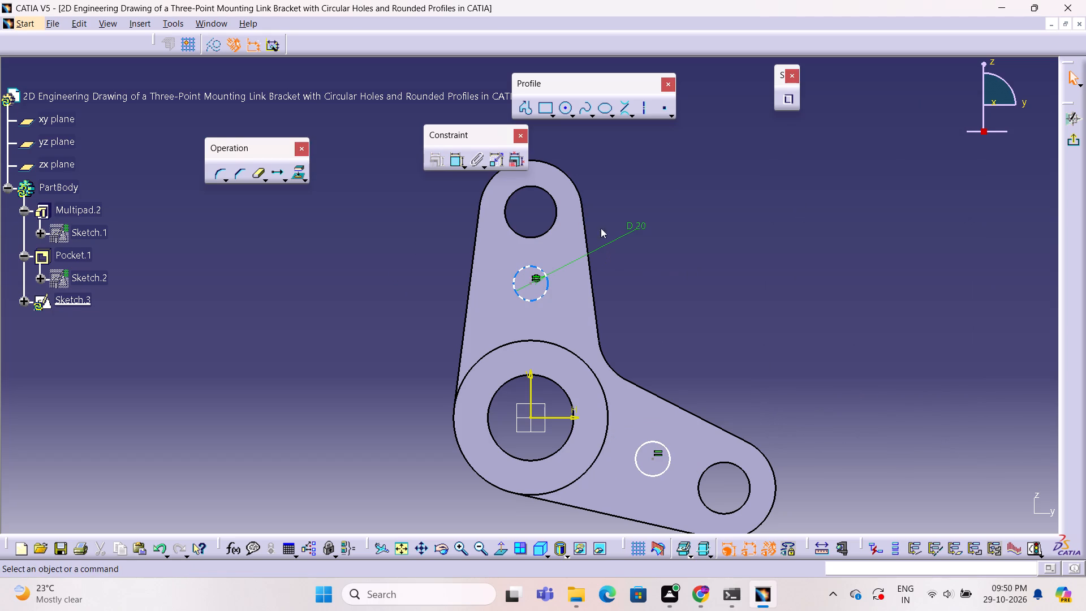
# Add a vertical dimension between the upper arm circle and the lower arm circle, placed beside the hub.
pyautogui.keyDown('ctrl'); pyautogui.moveTo(897, 229); pyautogui.dragTo(874, 266, button='middle'); pyautogui.keyUp('ctrl')
pyautogui.keyDown('ctrl'); pyautogui.moveTo(690, 235); pyautogui.dragTo(690, 234, button='middle'); pyautogui.keyUp('ctrl')
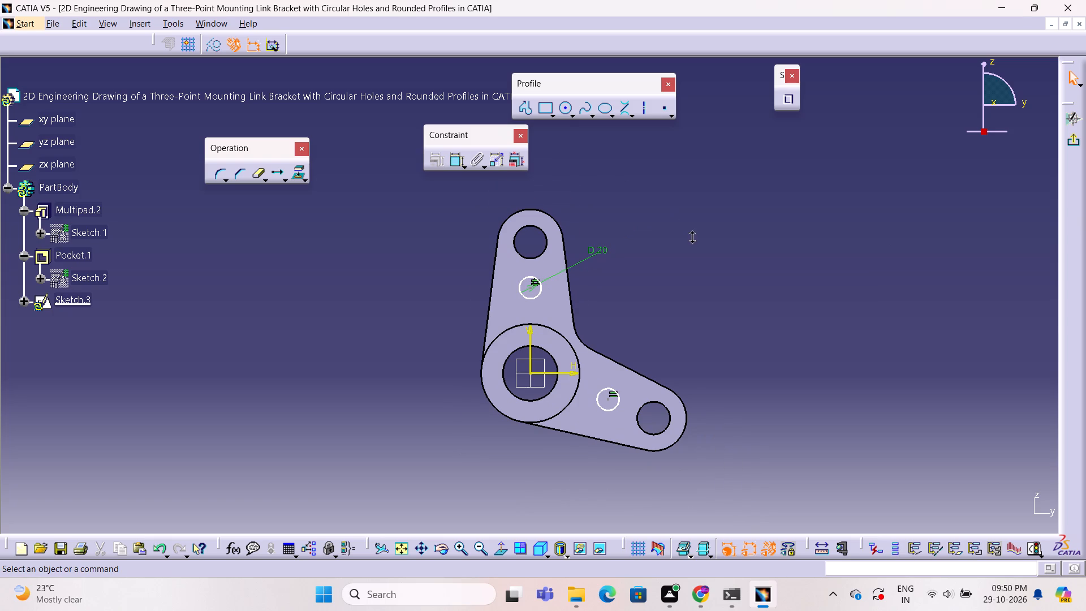
pyautogui.keyDown('ctrl'); pyautogui.moveTo(690, 234); pyautogui.dragTo(688, 206, button='middle'); pyautogui.keyUp('ctrl')
pyautogui.click(453, 160)
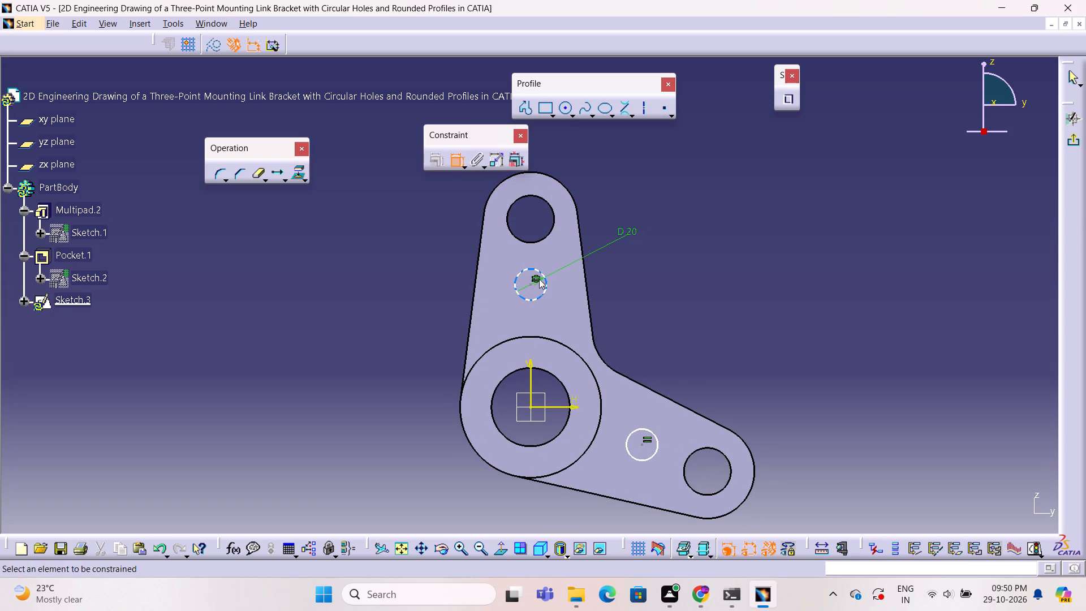
pyautogui.click(531, 268)
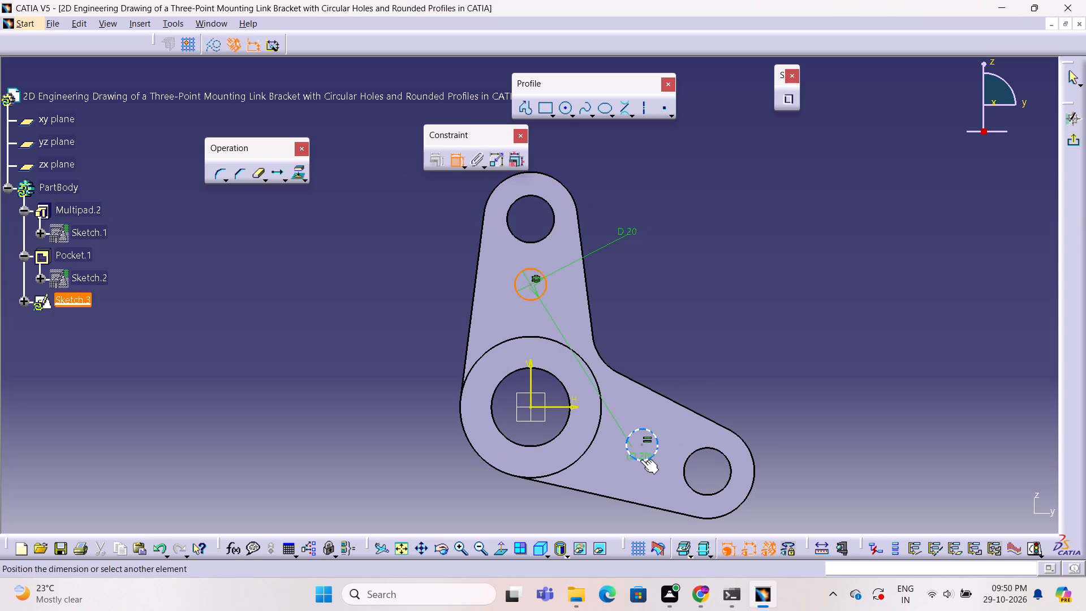
pyautogui.click(640, 459)
pyautogui.rightClick(428, 414)
pyautogui.click(477, 271)
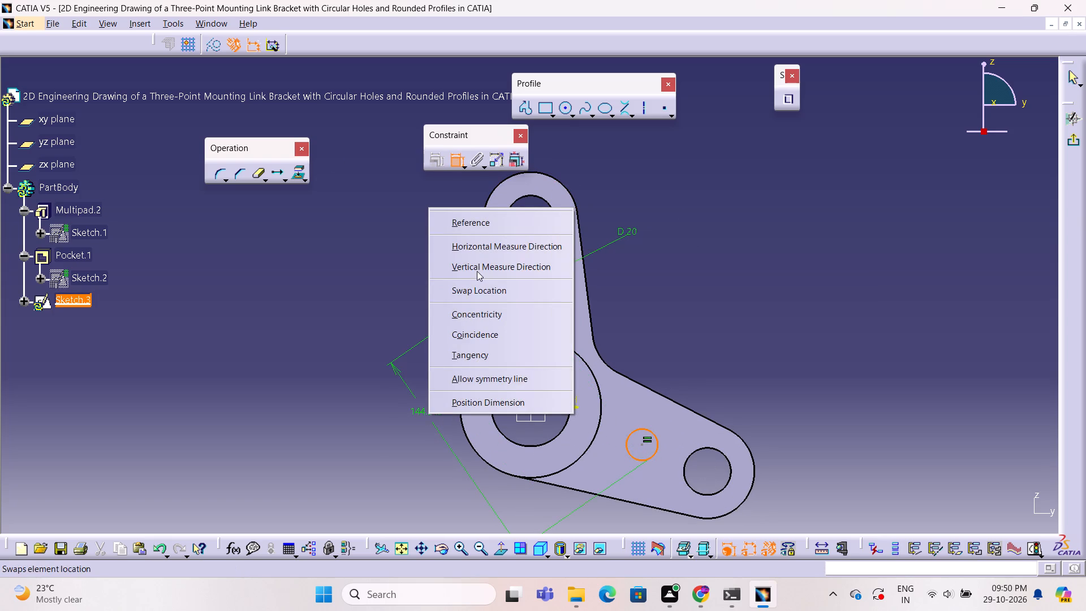
pyautogui.click(398, 366)
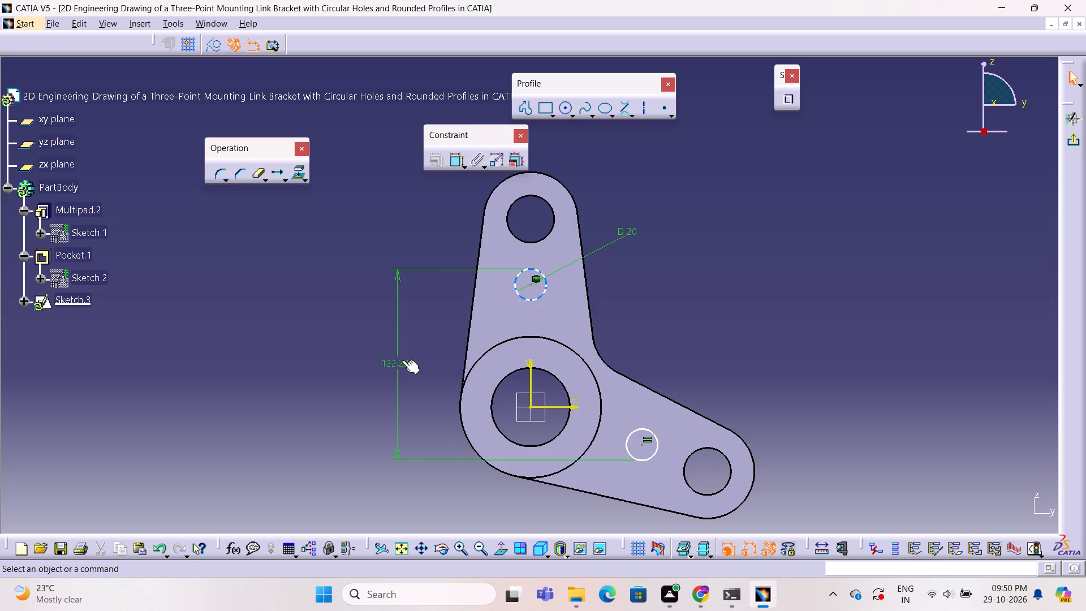
# Set the vertical distance between the upper and lower arm circles to 221 mm.
pyautogui.doubleClick(402, 360)
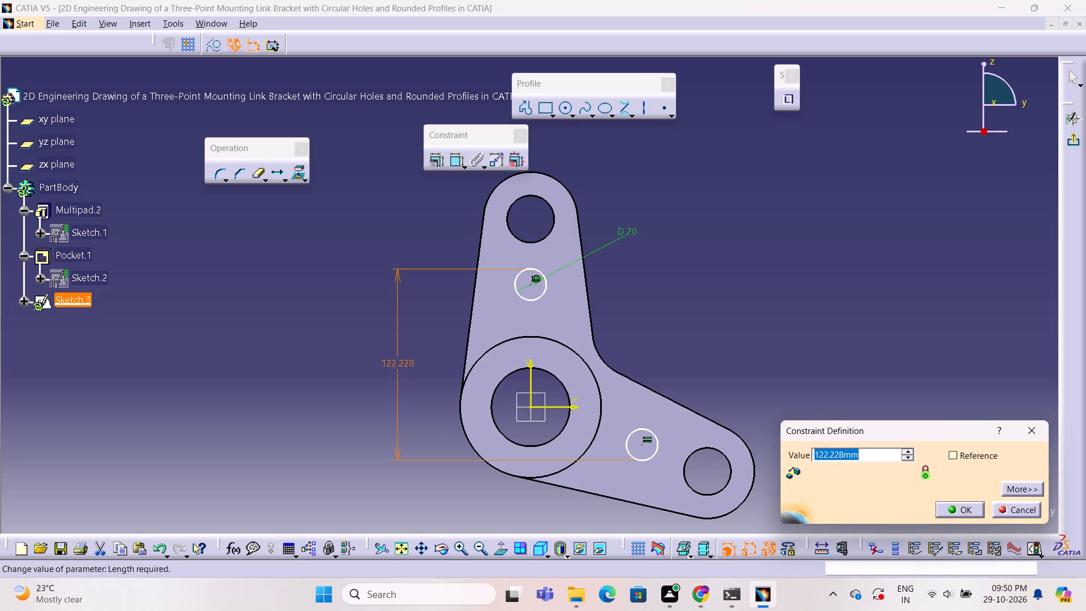
pyautogui.write('221')
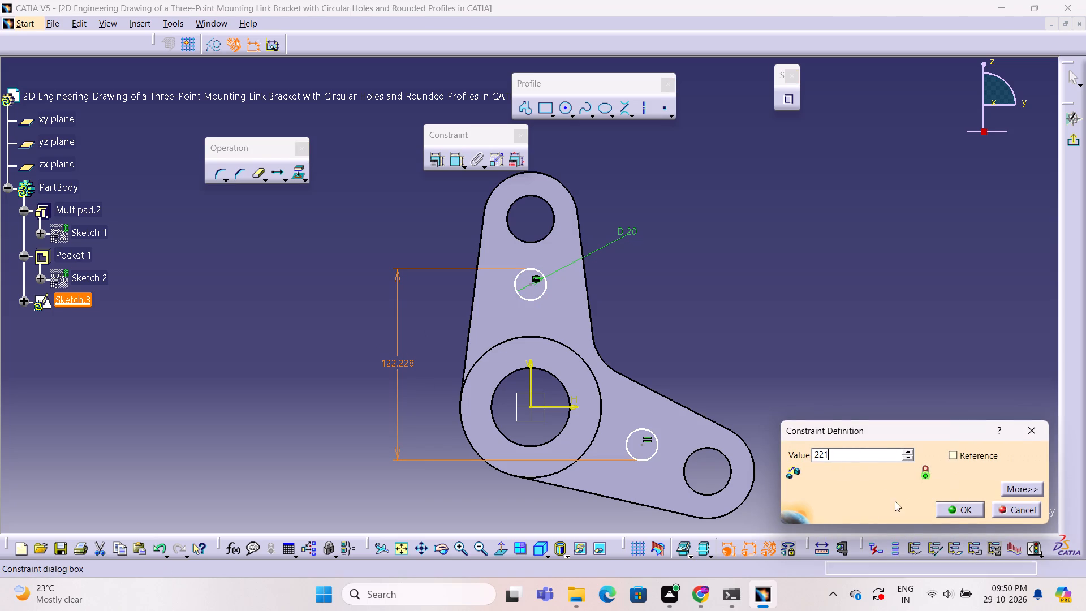
pyautogui.click(954, 507)
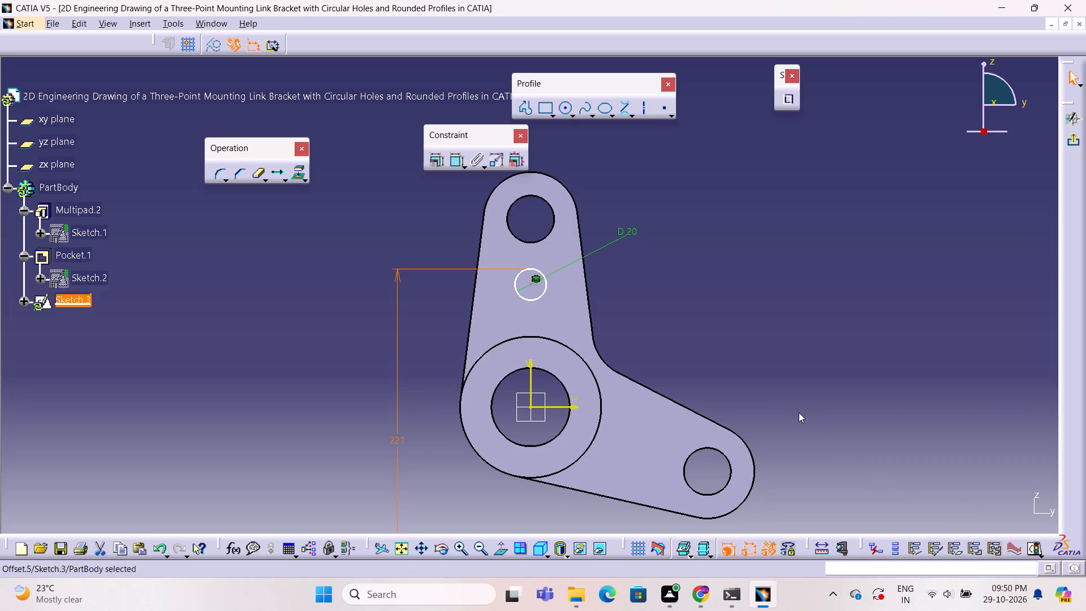
pyautogui.keyDown('ctrl'); pyautogui.moveTo(791, 391); pyautogui.dragTo(791, 446, button='middle'); pyautogui.keyUp('ctrl')
pyautogui.doubleClick(462, 367)
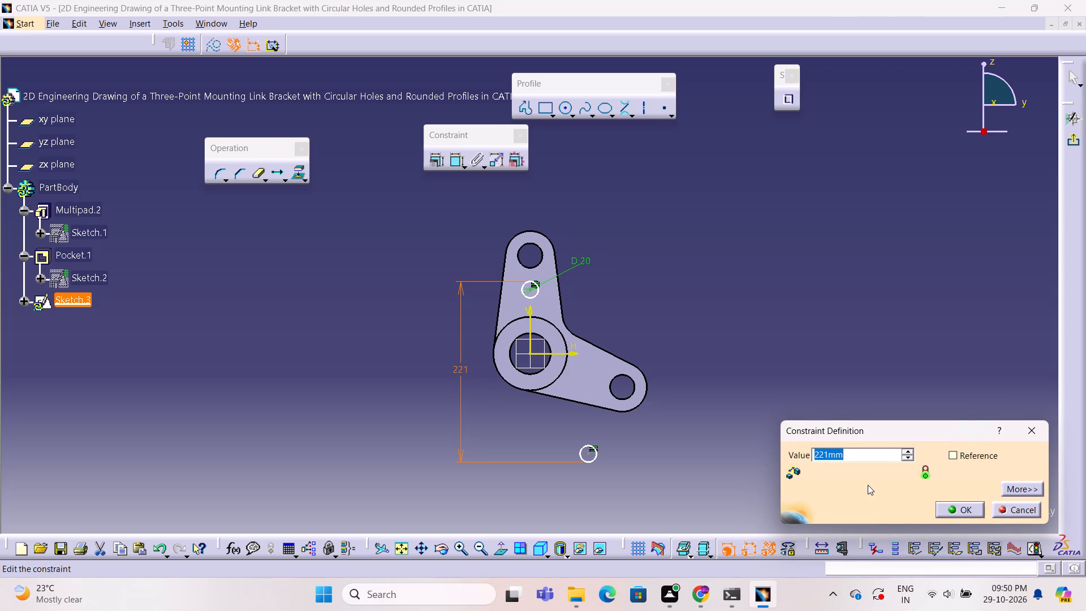
pyautogui.click(954, 509)
pyautogui.click(699, 434)
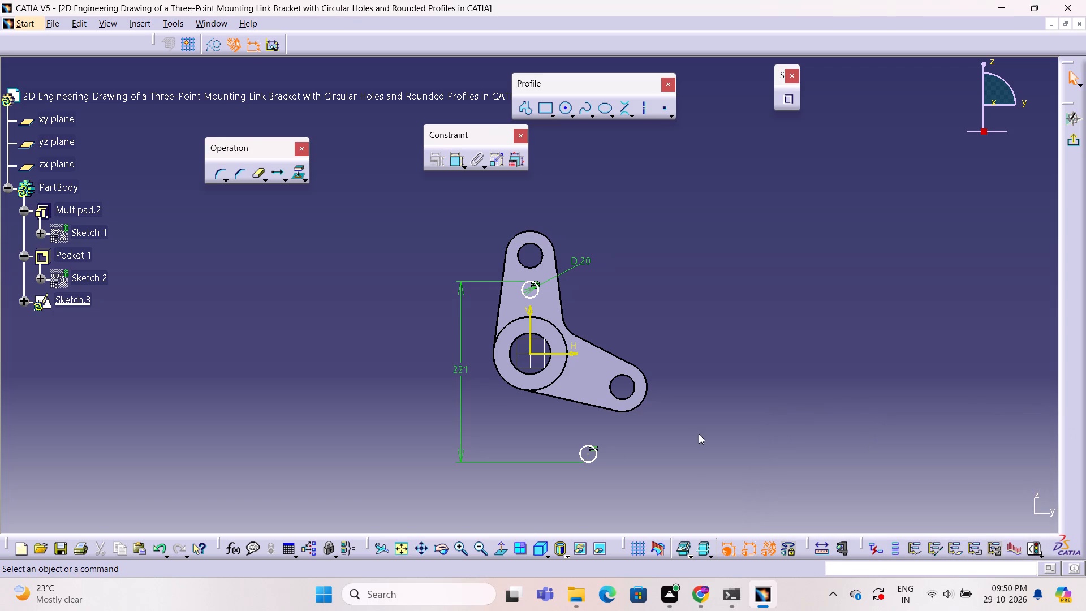
# Move the lower sketch circle freehand to test how the two circles shift together, leaving it below the lower arm.
pyautogui.keyDown('ctrl'); pyautogui.moveTo(617, 432); pyautogui.dragTo(631, 406, button='middle'); pyautogui.keyUp('ctrl')
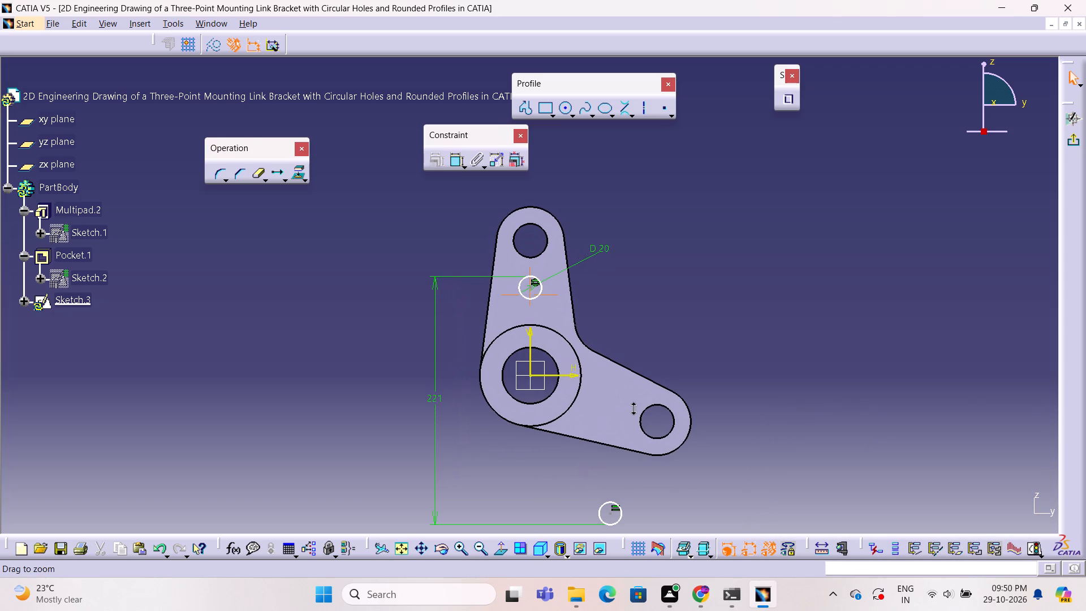
pyautogui.keyDown('ctrl'); pyautogui.moveTo(631, 406); pyautogui.dragTo(636, 436, button='middle'); pyautogui.keyUp('ctrl')
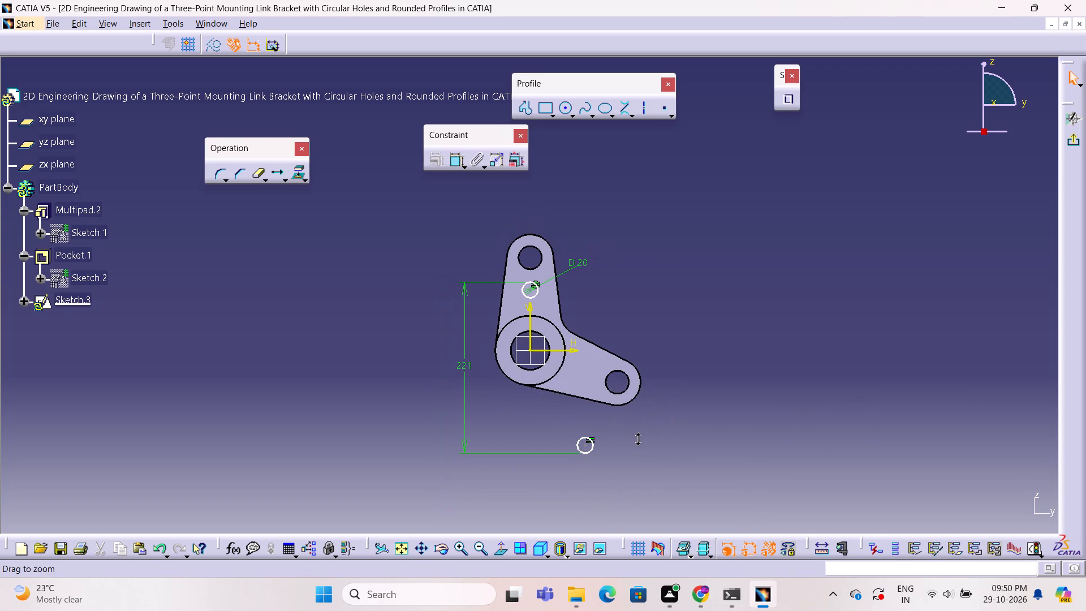
pyautogui.keyDown('ctrl'); pyautogui.moveTo(636, 436); pyautogui.dragTo(636, 420, button='middle'); pyautogui.keyUp('ctrl')
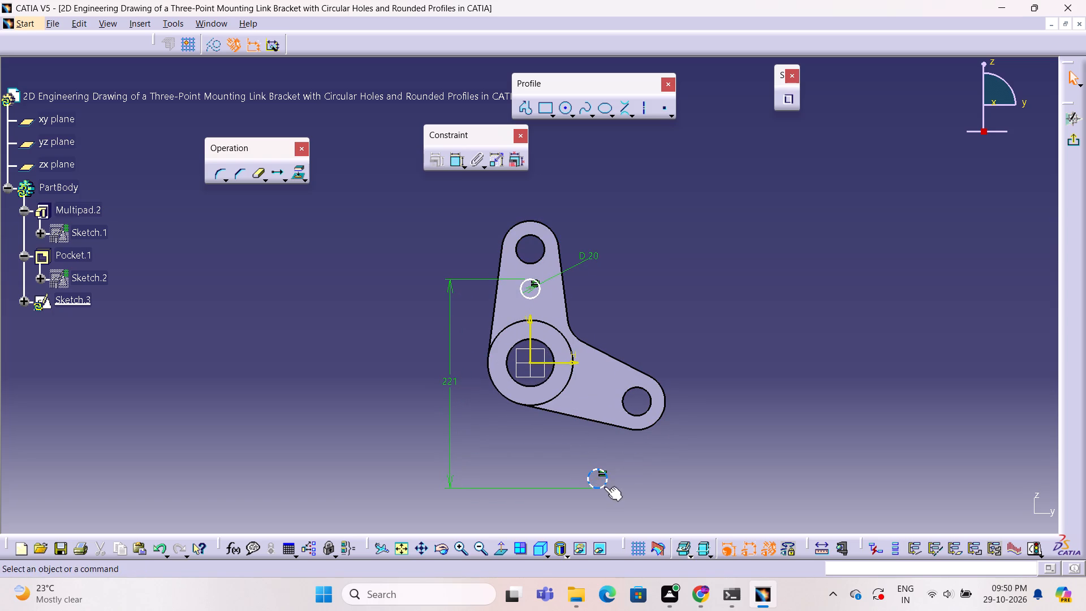
pyautogui.moveTo(604, 486); pyautogui.dragTo(613, 415)
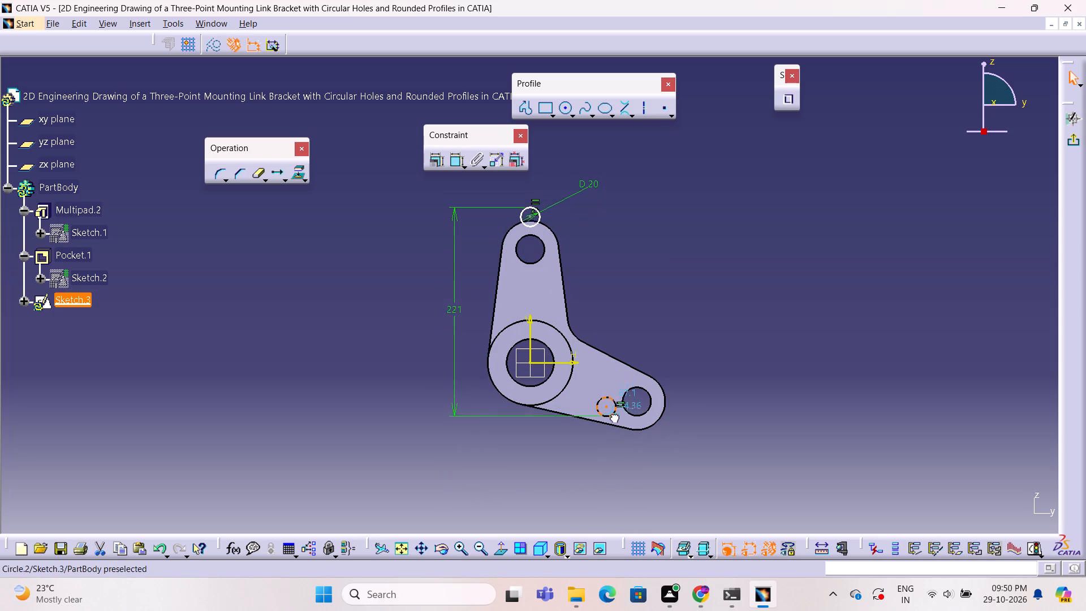
pyautogui.moveTo(613, 415); pyautogui.dragTo(519, 454)
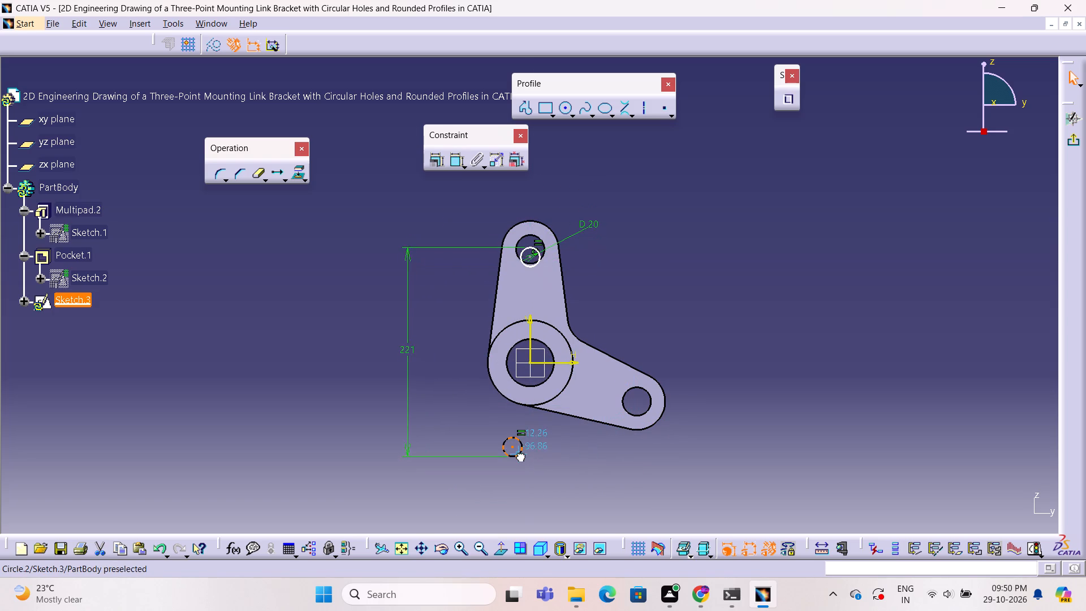
pyautogui.moveTo(519, 454); pyautogui.dragTo(614, 476)
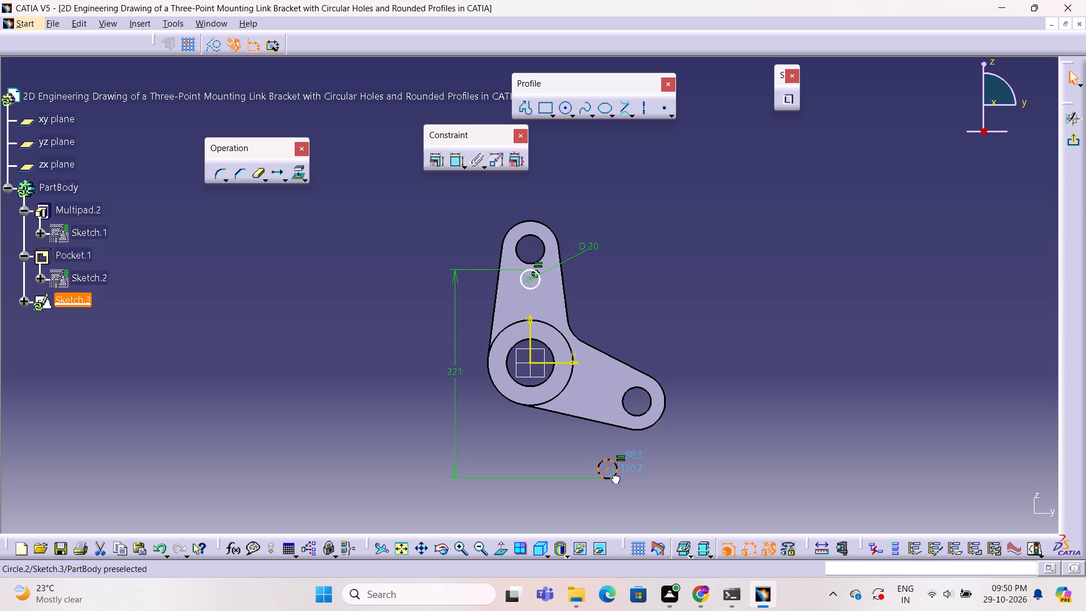
pyautogui.moveTo(614, 476); pyautogui.dragTo(614, 474)
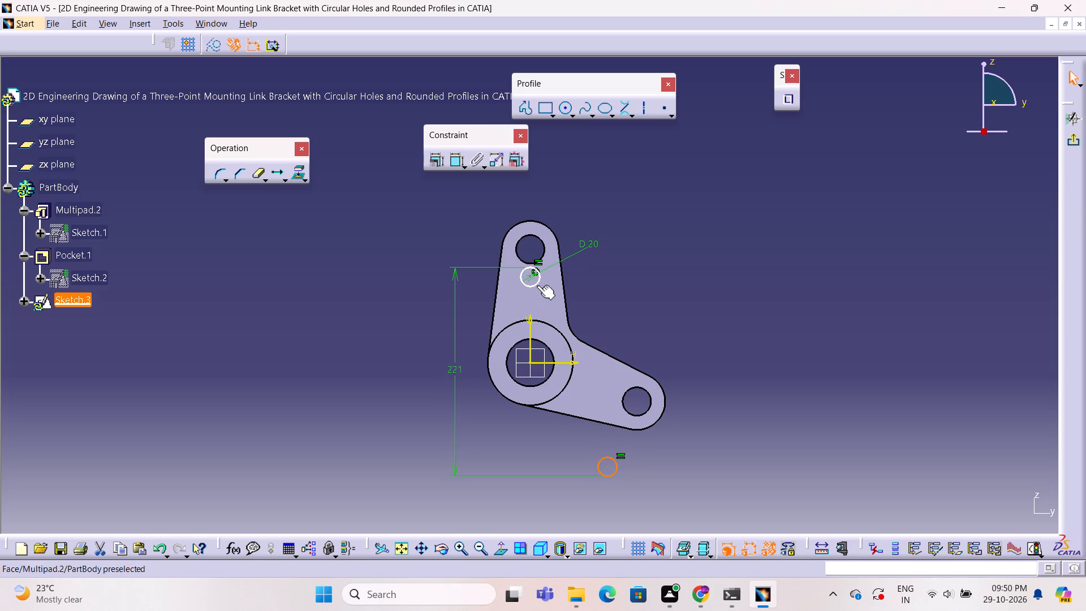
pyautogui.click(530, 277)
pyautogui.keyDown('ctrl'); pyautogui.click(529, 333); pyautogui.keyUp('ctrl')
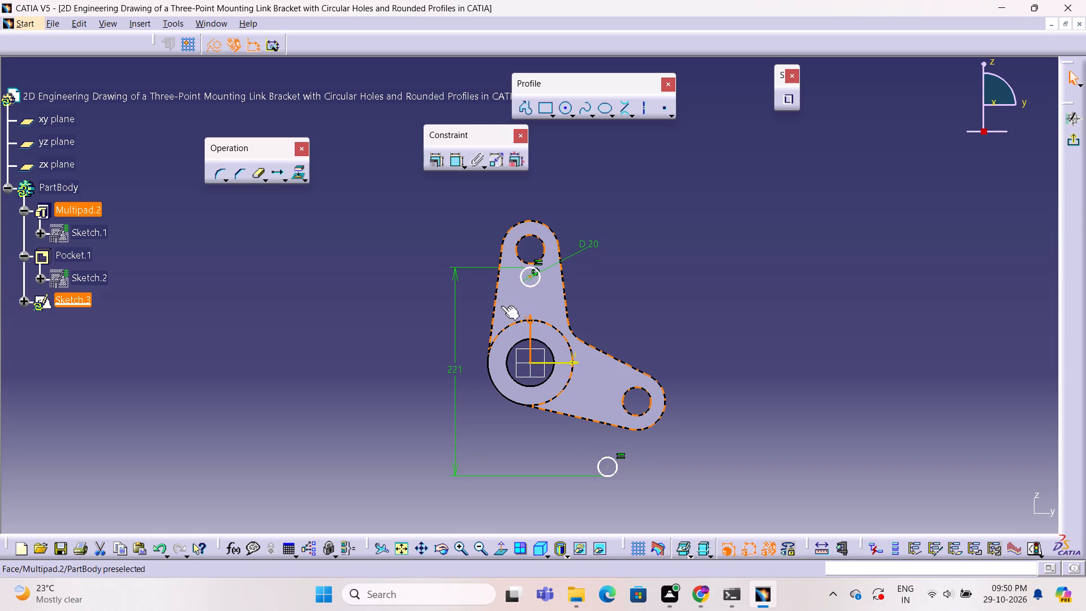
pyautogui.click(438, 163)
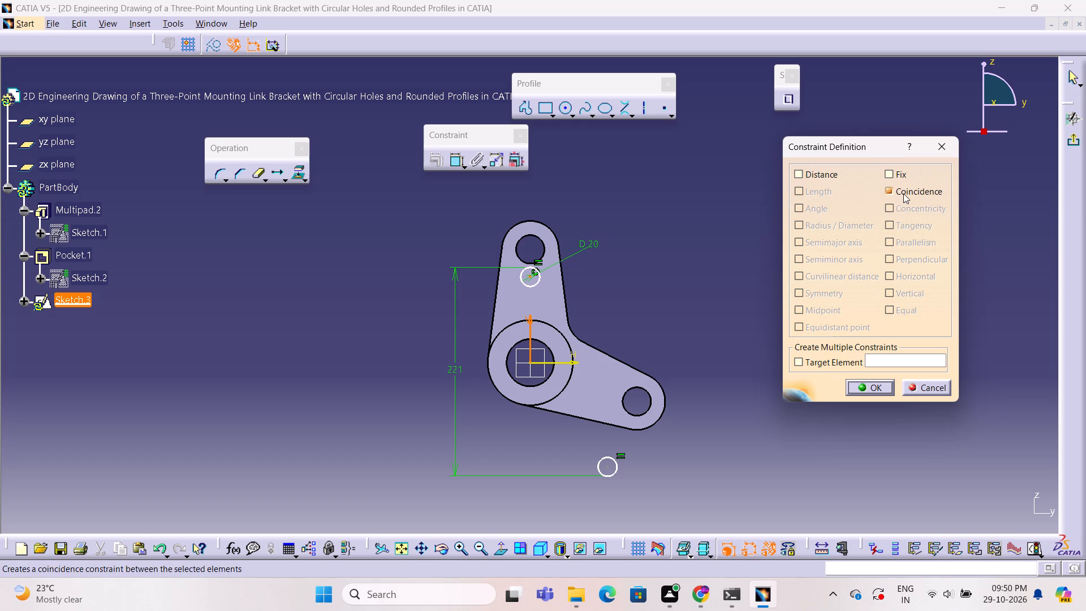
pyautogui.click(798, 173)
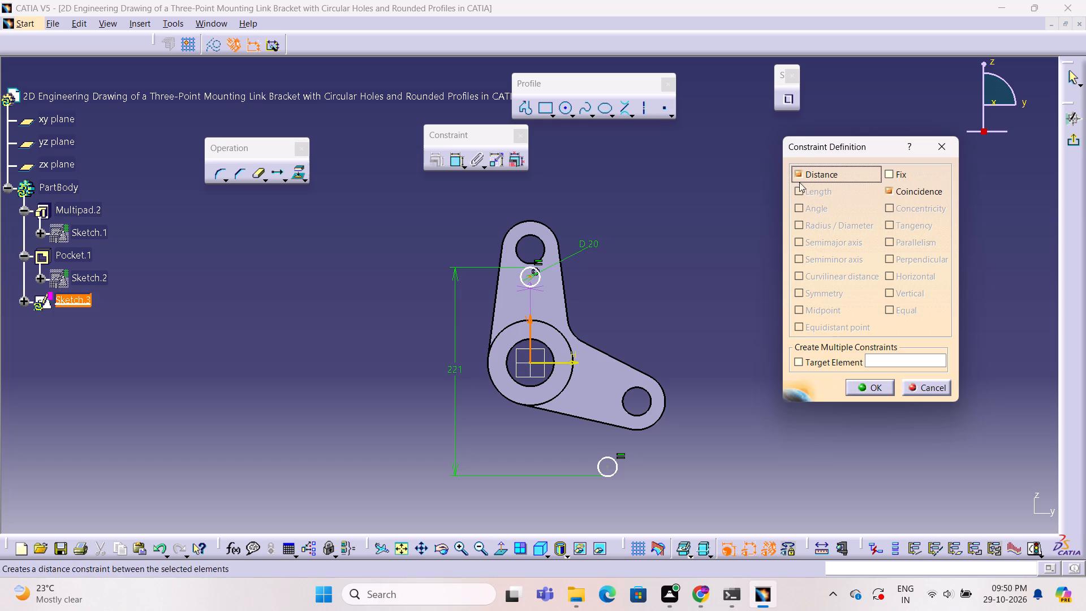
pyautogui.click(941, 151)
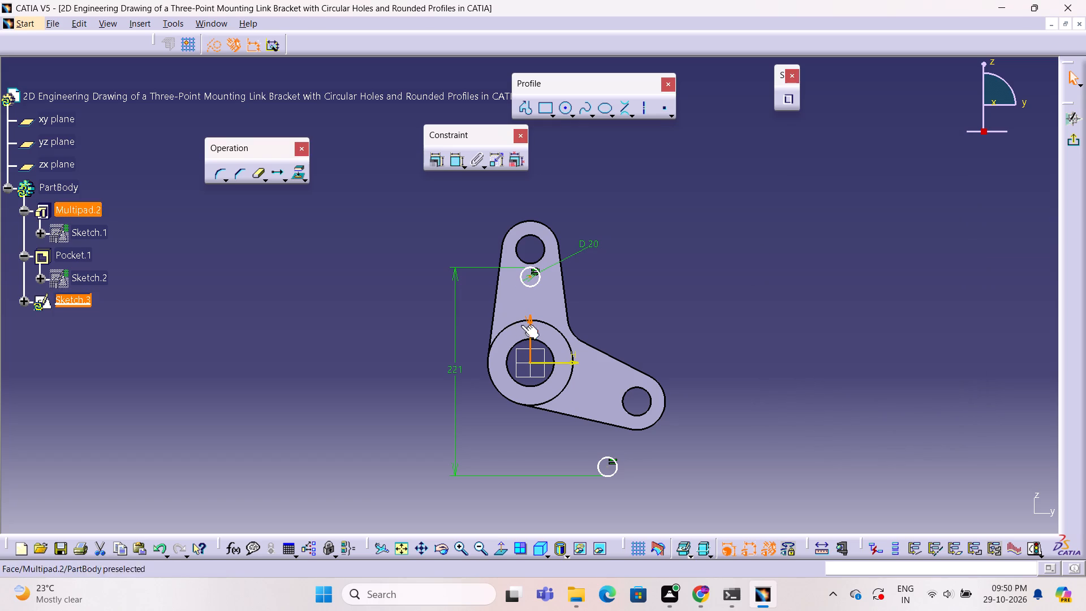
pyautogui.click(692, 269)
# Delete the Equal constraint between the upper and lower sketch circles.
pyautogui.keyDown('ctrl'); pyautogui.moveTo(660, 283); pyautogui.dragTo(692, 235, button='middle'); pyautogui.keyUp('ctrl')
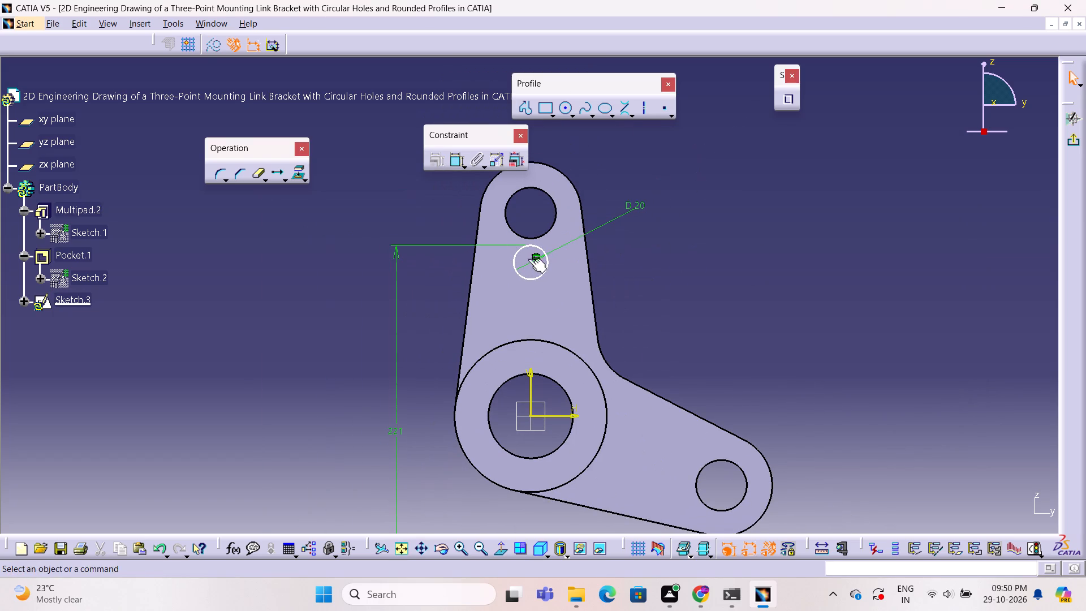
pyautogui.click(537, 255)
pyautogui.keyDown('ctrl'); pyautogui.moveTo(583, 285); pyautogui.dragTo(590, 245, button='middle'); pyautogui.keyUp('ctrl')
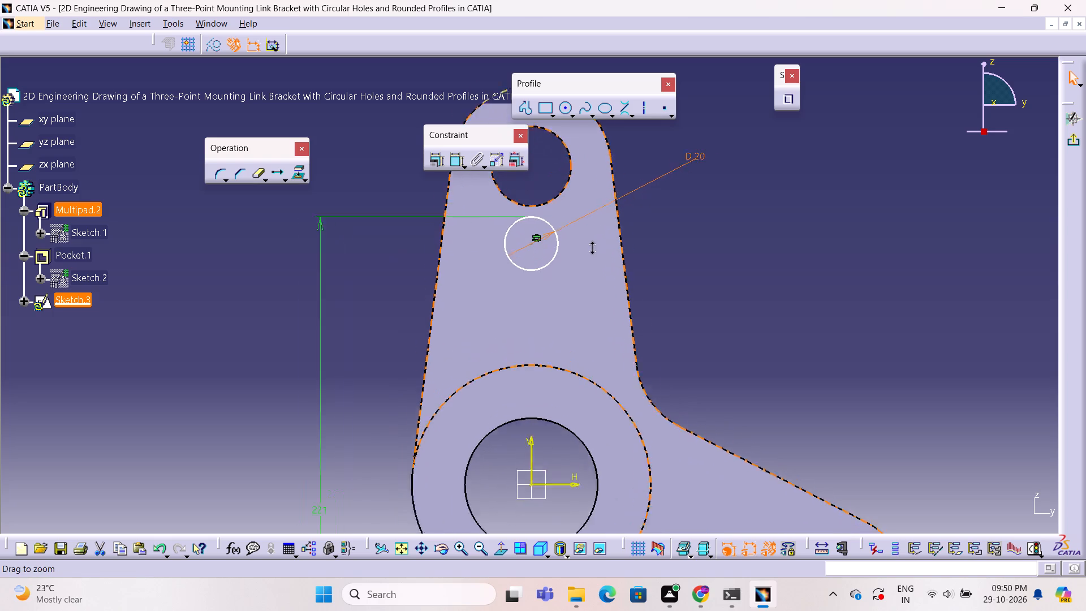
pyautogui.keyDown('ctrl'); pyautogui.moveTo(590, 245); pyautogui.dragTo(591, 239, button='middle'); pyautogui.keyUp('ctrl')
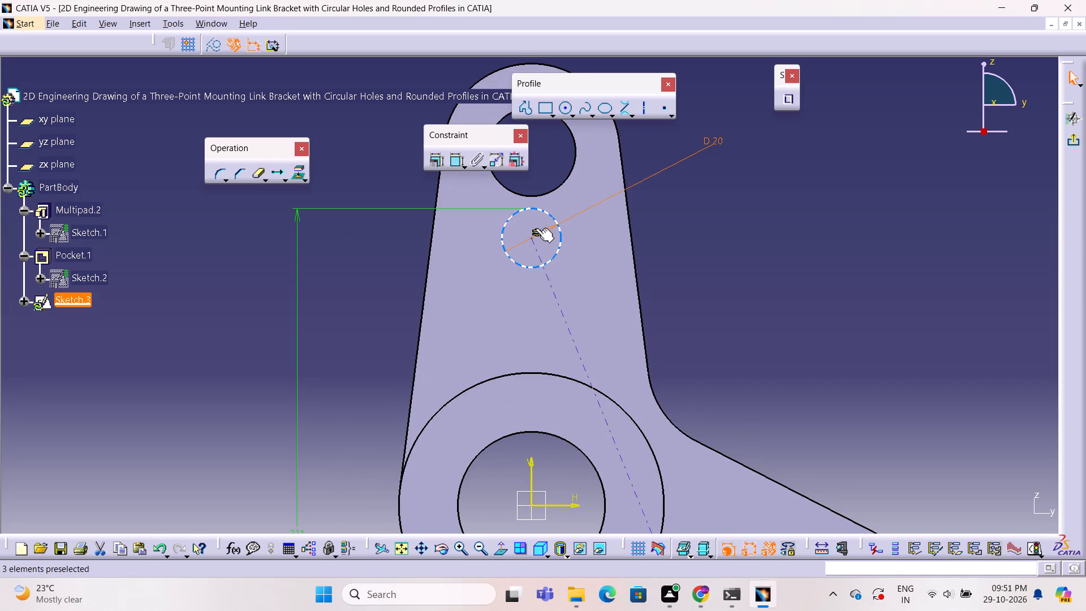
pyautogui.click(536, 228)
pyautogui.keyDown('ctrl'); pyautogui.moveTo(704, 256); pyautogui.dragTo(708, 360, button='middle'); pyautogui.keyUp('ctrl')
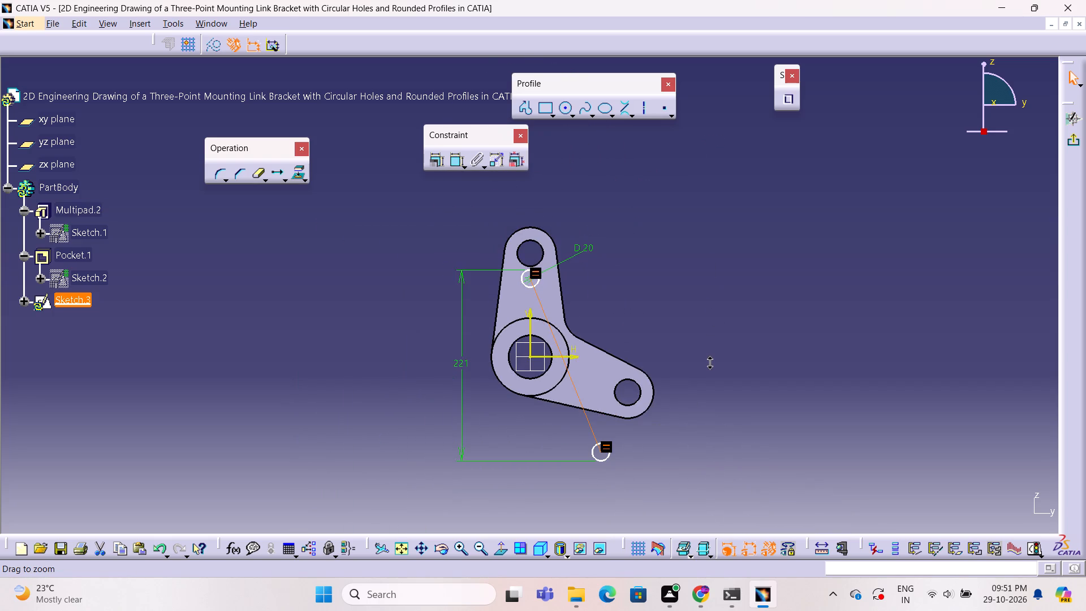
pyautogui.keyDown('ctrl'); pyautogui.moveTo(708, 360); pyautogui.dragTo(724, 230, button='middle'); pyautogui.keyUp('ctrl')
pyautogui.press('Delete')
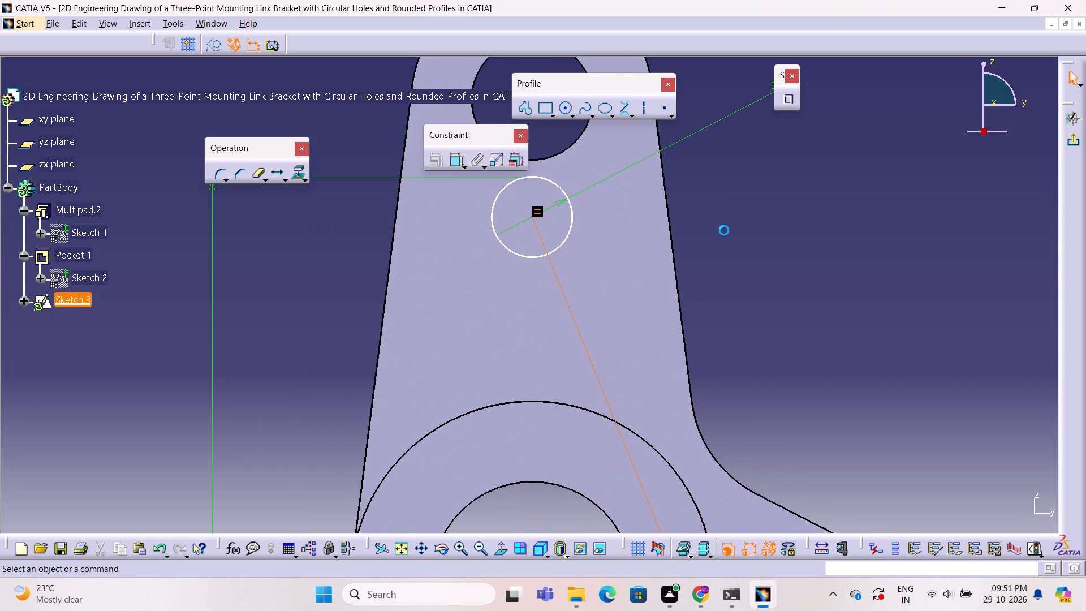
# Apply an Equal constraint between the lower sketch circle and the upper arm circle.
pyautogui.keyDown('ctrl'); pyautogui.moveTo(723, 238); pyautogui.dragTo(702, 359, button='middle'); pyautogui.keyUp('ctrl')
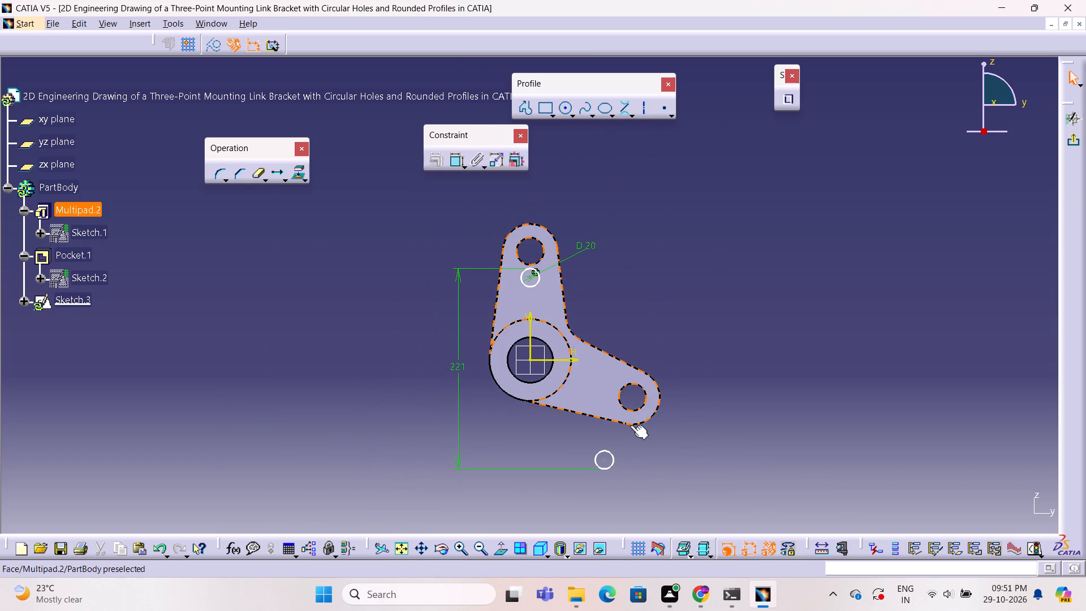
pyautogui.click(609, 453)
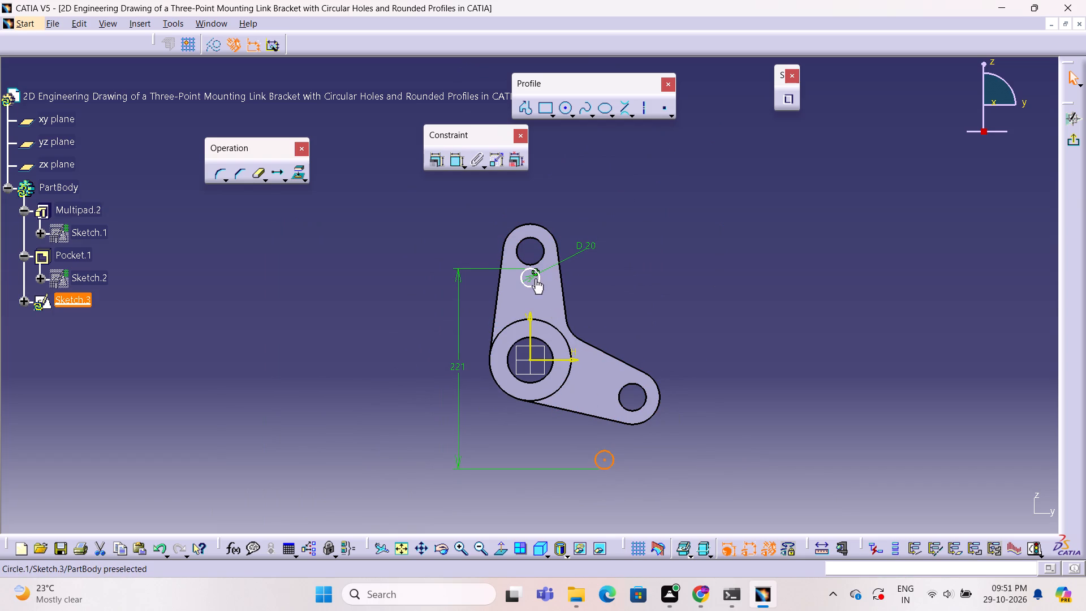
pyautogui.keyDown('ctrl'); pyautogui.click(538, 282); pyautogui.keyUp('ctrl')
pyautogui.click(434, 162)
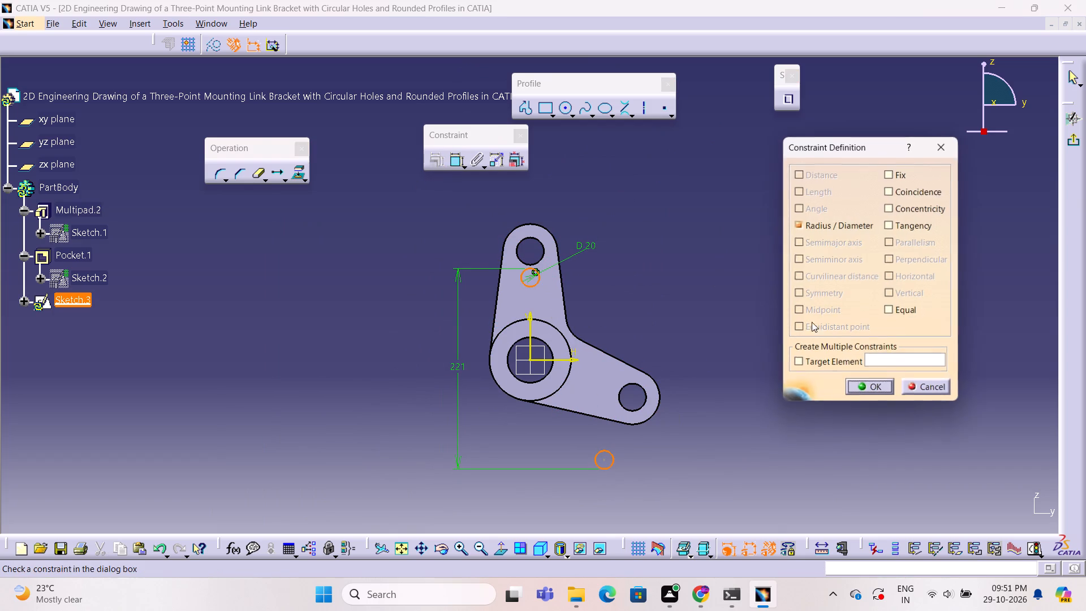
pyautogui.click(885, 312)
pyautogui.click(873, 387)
# Examine the two sketch circles and their dimensions against the arms and hub, both face-on and from an oblique angle.
pyautogui.keyDown('ctrl'); pyautogui.moveTo(627, 310); pyautogui.dragTo(627, 299, button='middle'); pyautogui.keyUp('ctrl')
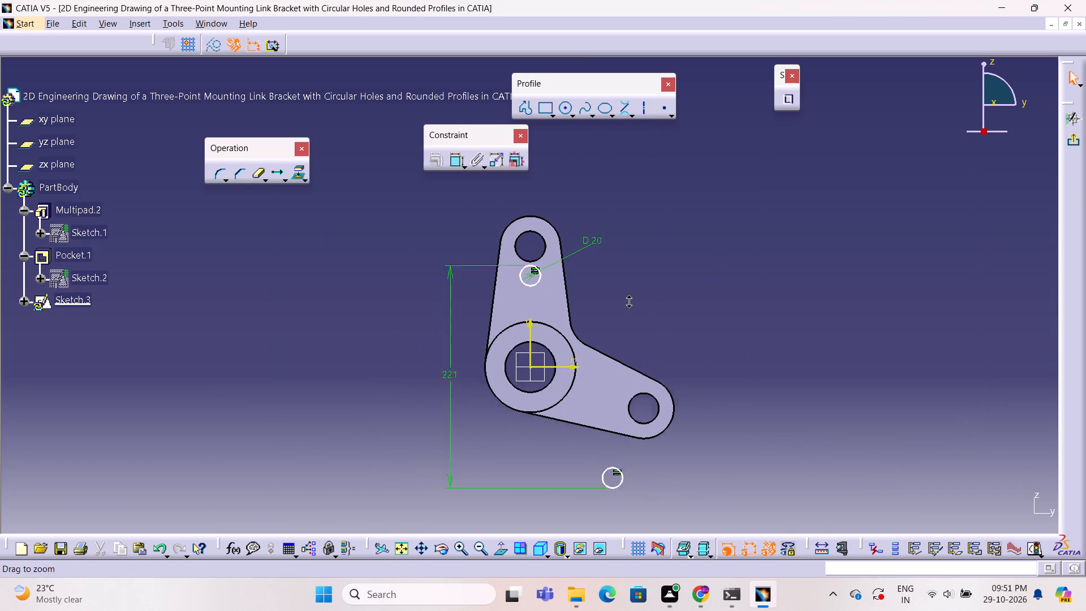
pyautogui.keyDown('ctrl'); pyautogui.moveTo(627, 299); pyautogui.dragTo(657, 233, button='middle'); pyautogui.keyUp('ctrl')
pyautogui.keyDown('ctrl'); pyautogui.moveTo(679, 270); pyautogui.dragTo(690, 252, button='middle'); pyautogui.keyUp('ctrl')
pyautogui.moveTo(691, 291); pyautogui.dragTo(727, 214, button='middle')
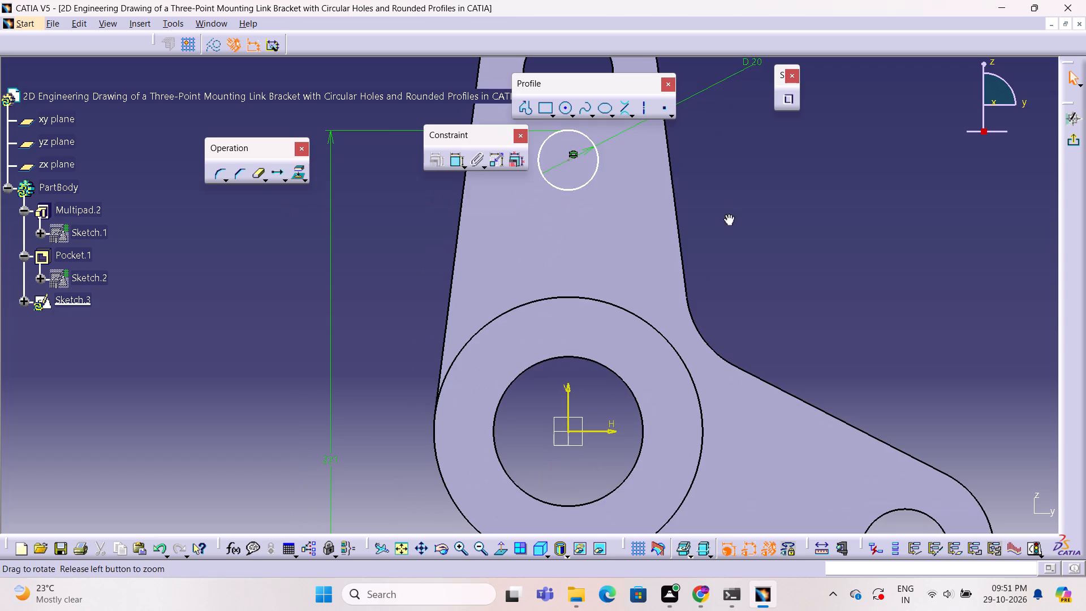
pyautogui.moveTo(727, 214); pyautogui.dragTo(813, 214, button='middle')
pyautogui.moveTo(815, 223); pyautogui.dragTo(807, 257, button='middle')
pyautogui.keyDown('ctrl'); pyautogui.middleClick(807, 257); pyautogui.keyUp('ctrl')
pyautogui.middleClick(807, 247)
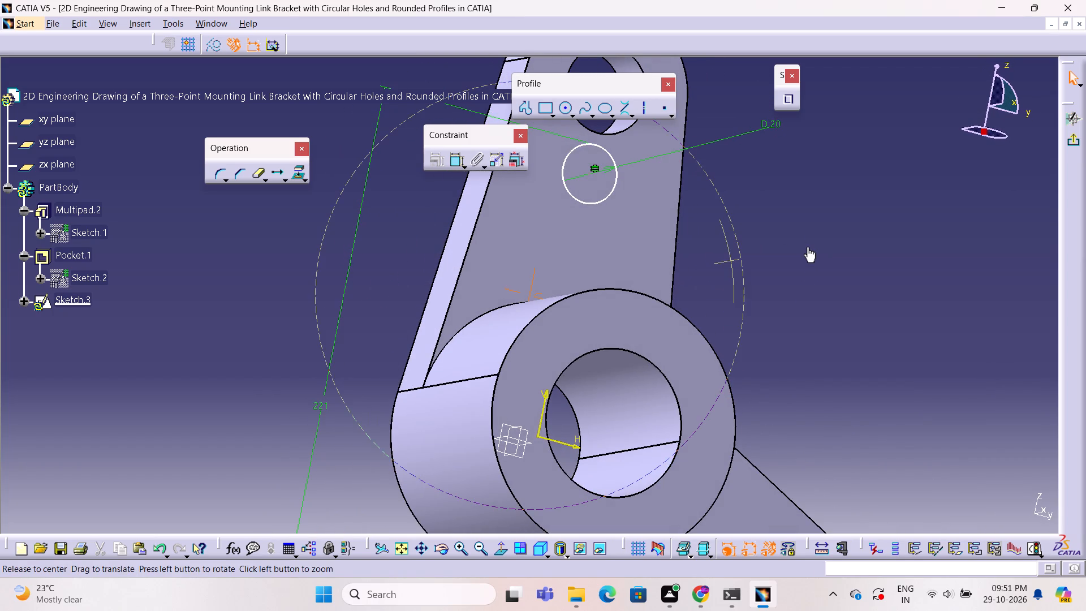
pyautogui.moveTo(808, 225); pyautogui.dragTo(751, 202, button='middle')
pyautogui.scroll(-1, 808, 225)
pyautogui.moveTo(804, 177); pyautogui.dragTo(795, 239, button='middle')
pyautogui.keyDown('ctrl'); pyautogui.moveTo(799, 230); pyautogui.dragTo(799, 249, button='middle'); pyautogui.keyUp('ctrl')
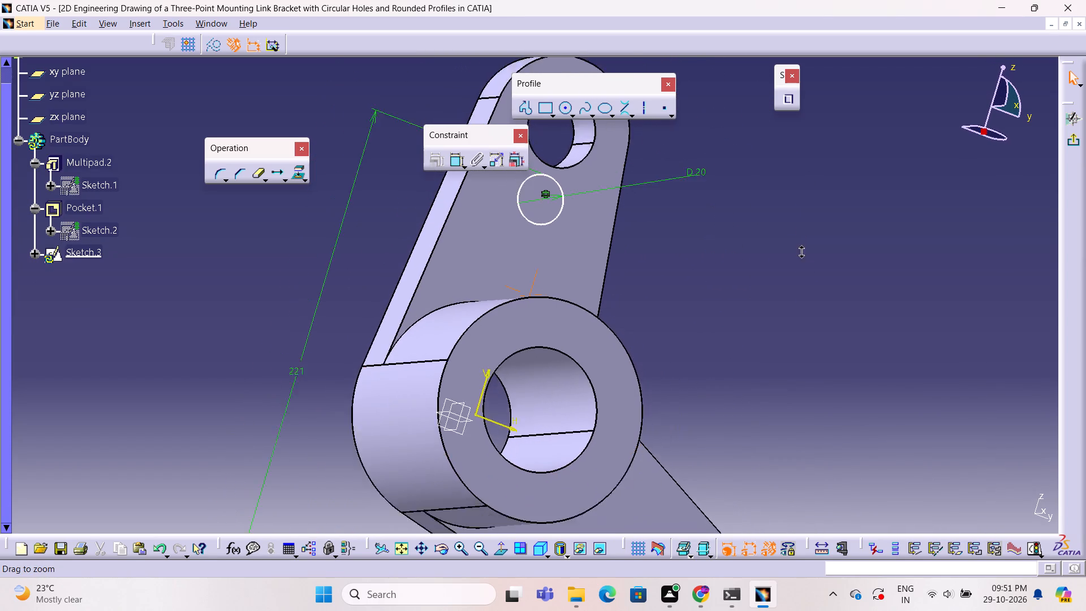
pyautogui.keyDown('ctrl'); pyautogui.moveTo(799, 249); pyautogui.dragTo(793, 313, button='middle'); pyautogui.keyUp('ctrl')
pyautogui.moveTo(793, 312); pyautogui.dragTo(757, 242, button='middle')
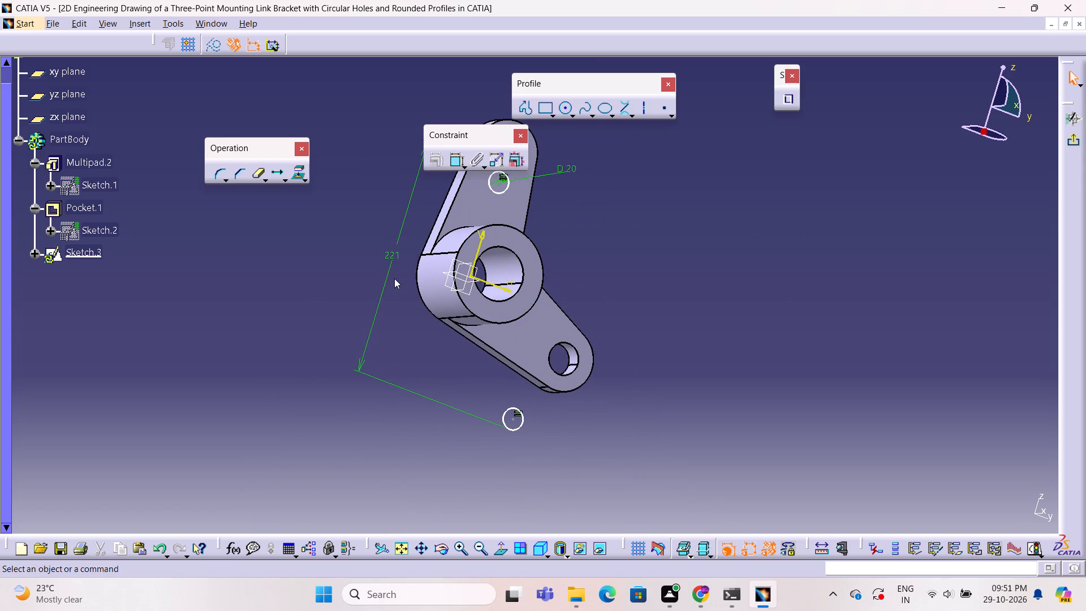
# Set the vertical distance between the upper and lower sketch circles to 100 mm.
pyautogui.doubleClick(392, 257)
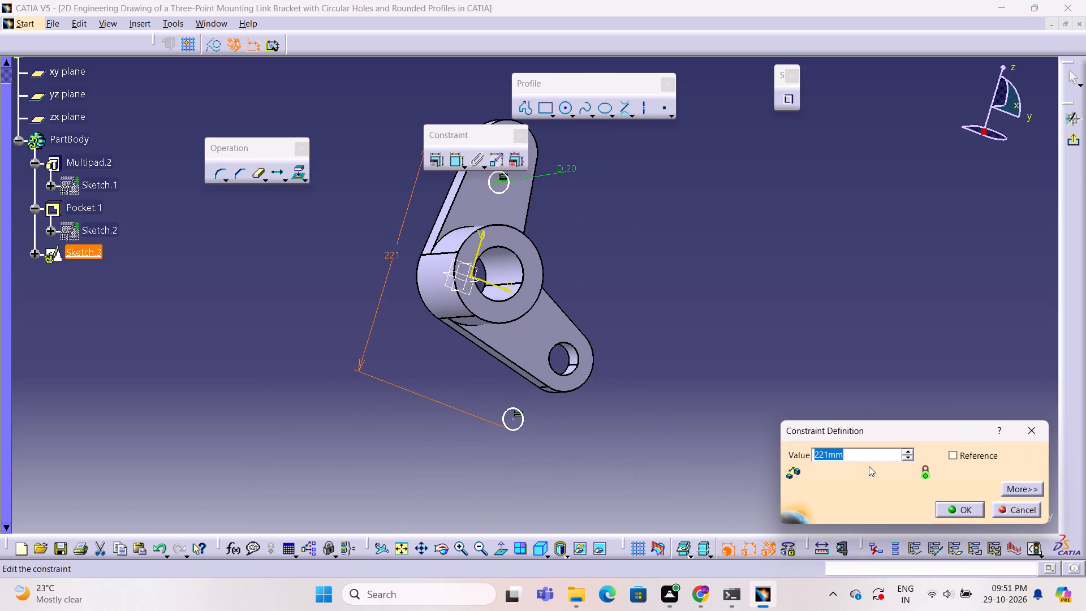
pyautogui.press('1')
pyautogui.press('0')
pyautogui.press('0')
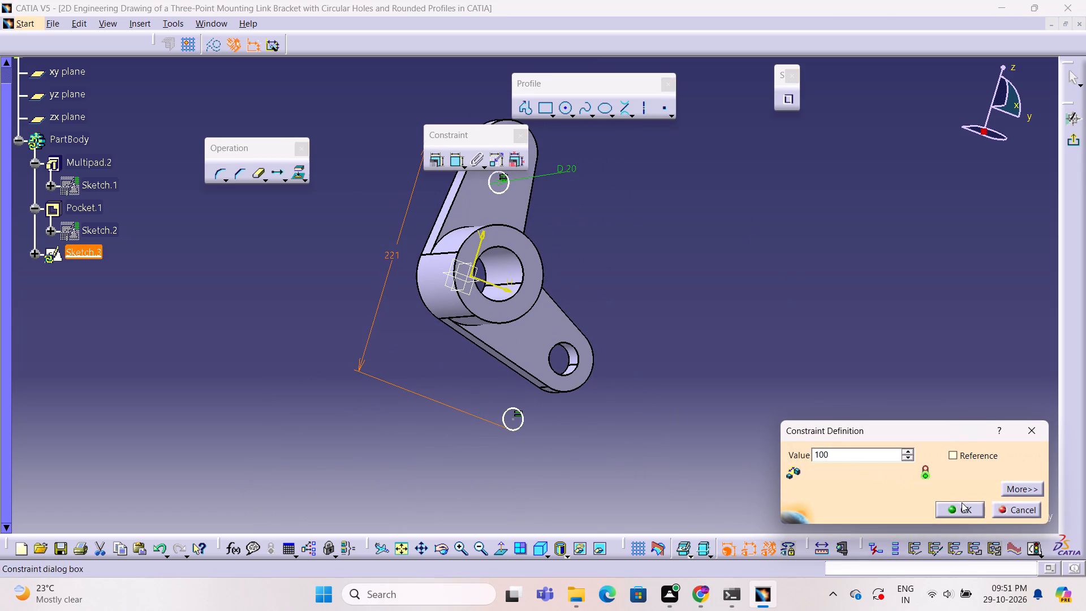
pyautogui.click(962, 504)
# Set the vertical distance between the two sketch circles to 150 mm.
pyautogui.keyDown('ctrl'); pyautogui.moveTo(731, 395); pyautogui.dragTo(730, 392, button='middle'); pyautogui.keyUp('ctrl')
pyautogui.keyDown('ctrl'); pyautogui.scroll(-1, 731, 395); pyautogui.keyUp('ctrl')
pyautogui.keyDown('ctrl'); pyautogui.moveTo(730, 392); pyautogui.dragTo(760, 307, button='right'); pyautogui.keyUp('ctrl')
pyautogui.keyDown('ctrl'); pyautogui.moveTo(730, 392); pyautogui.dragTo(760, 307, button='middle'); pyautogui.keyUp('ctrl')
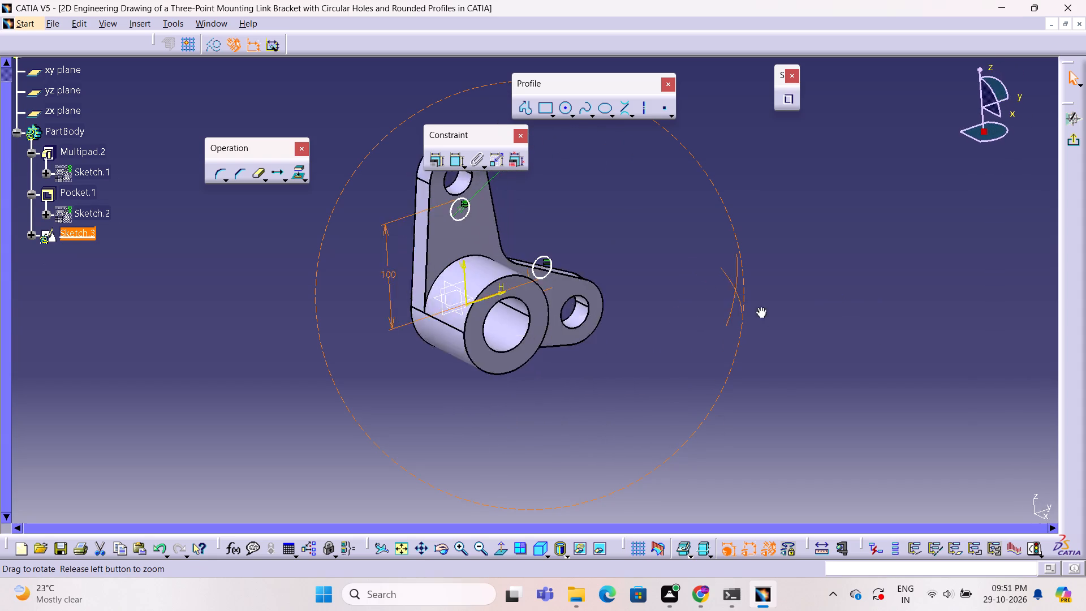
pyautogui.keyDown('ctrl'); pyautogui.moveTo(760, 307); pyautogui.dragTo(699, 305, button='middle'); pyautogui.keyUp('ctrl')
pyautogui.keyDown('ctrl'); pyautogui.moveTo(760, 307); pyautogui.dragTo(699, 305, button='right'); pyautogui.keyUp('ctrl')
pyautogui.keyDown('ctrl'); pyautogui.rightClick(699, 305); pyautogui.keyUp('ctrl')
pyautogui.doubleClick(376, 270)
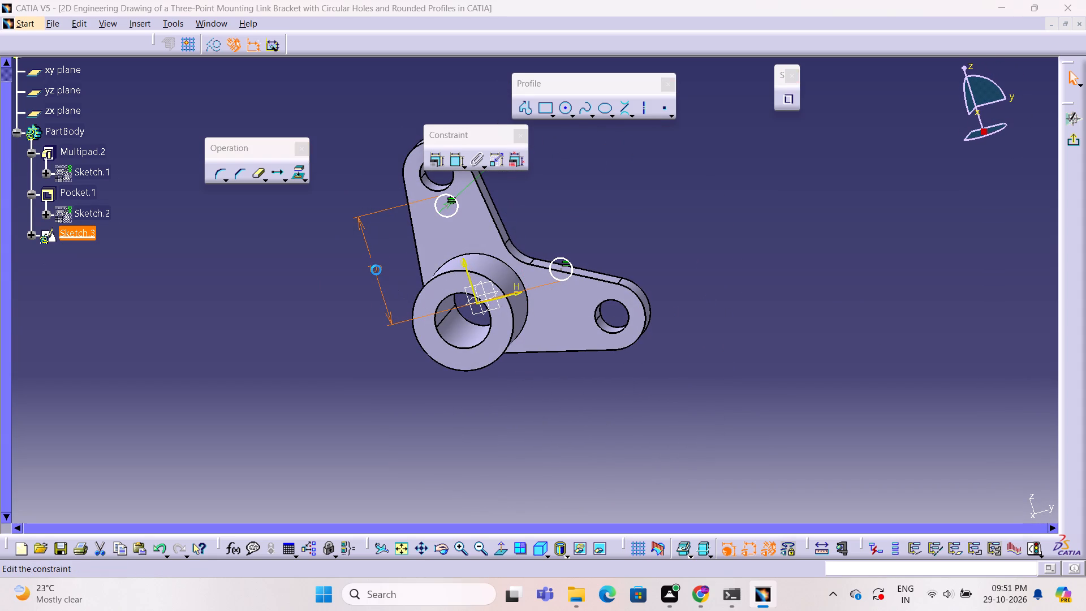
pyautogui.write('15')
pyautogui.press('0')
pyautogui.click(971, 508)
# Examine where the two sketch circles sit on the arms relative to the end holes and hub.
pyautogui.moveTo(852, 467); pyautogui.dragTo(853, 459, button='middle')
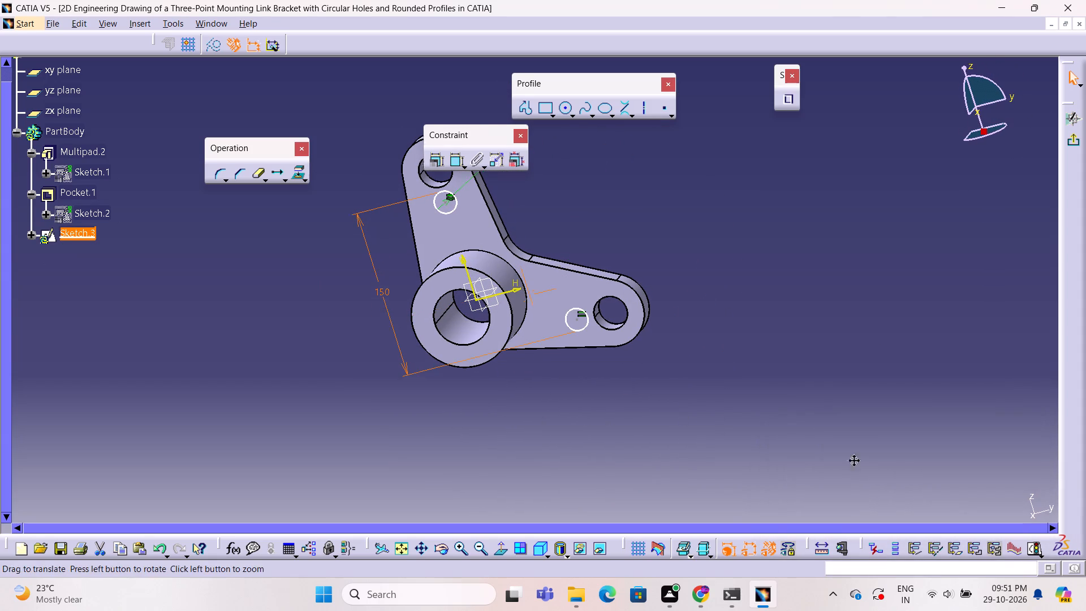
pyautogui.moveTo(853, 459); pyautogui.dragTo(874, 429, button='middle')
pyautogui.keyDown('ctrl'); pyautogui.moveTo(874, 428); pyautogui.dragTo(868, 457, button='middle'); pyautogui.keyUp('ctrl')
pyautogui.keyDown('ctrl'); pyautogui.moveTo(813, 438); pyautogui.dragTo(800, 438, button='middle'); pyautogui.keyUp('ctrl')
pyautogui.keyDown('ctrl'); pyautogui.click(800, 438); pyautogui.keyUp('ctrl')
pyautogui.keyDown('ctrl'); pyautogui.moveTo(800, 438); pyautogui.dragTo(799, 433, button='middle'); pyautogui.keyUp('ctrl')
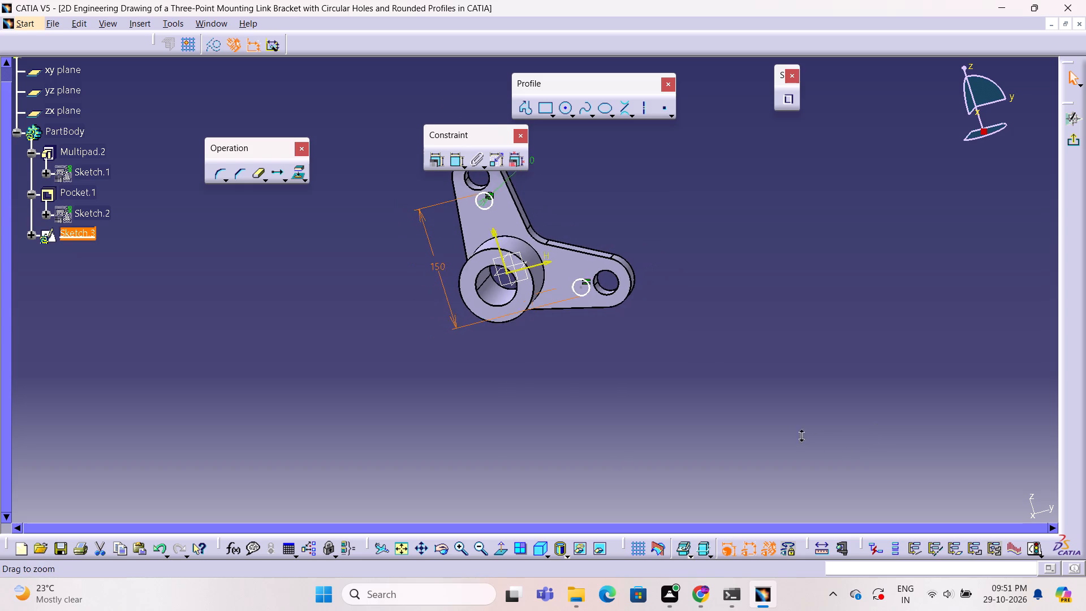
pyautogui.keyDown('ctrl'); pyautogui.moveTo(799, 433); pyautogui.dragTo(825, 413, button='middle'); pyautogui.keyUp('ctrl')
pyautogui.keyDown('ctrl'); pyautogui.moveTo(810, 415); pyautogui.dragTo(823, 413, button='right'); pyautogui.keyUp('ctrl')
pyautogui.keyDown('ctrl'); pyautogui.rightClick(823, 413); pyautogui.keyUp('ctrl')
pyautogui.keyDown('ctrl'); pyautogui.rightClick(823, 413); pyautogui.keyUp('ctrl')
pyautogui.keyDown('ctrl'); pyautogui.rightClick(825, 413); pyautogui.keyUp('ctrl')
pyautogui.keyDown('ctrl'); pyautogui.moveTo(686, 414); pyautogui.dragTo(655, 468, button='middle'); pyautogui.keyUp('ctrl')
pyautogui.keyDown('ctrl'); pyautogui.moveTo(703, 390); pyautogui.dragTo(655, 468, button='right'); pyautogui.keyUp('ctrl')
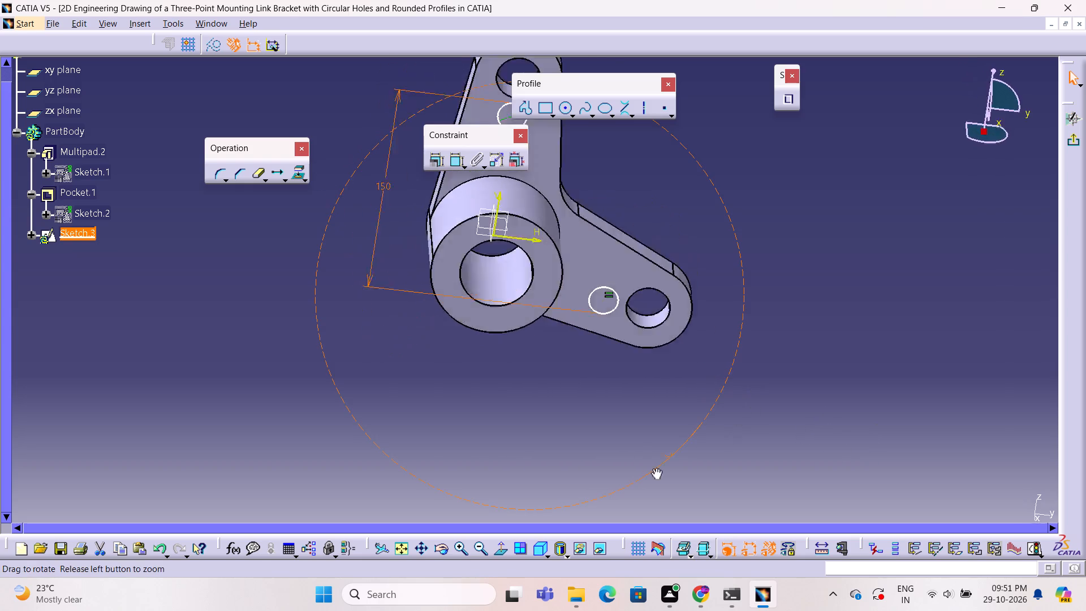
pyautogui.keyDown('ctrl'); pyautogui.moveTo(655, 468); pyautogui.dragTo(667, 432, button='middle'); pyautogui.keyUp('ctrl')
pyautogui.keyDown('ctrl'); pyautogui.moveTo(655, 468); pyautogui.dragTo(667, 432, button='right'); pyautogui.keyUp('ctrl')
pyautogui.rightClick(667, 431)
pyautogui.keyDown('ctrl'); pyautogui.moveTo(797, 281); pyautogui.dragTo(794, 320, button='middle'); pyautogui.keyUp('ctrl')
# Exit the sketch and cut its two 20 mm circles through the arms with an Up to last pocket, previewing it first.
pyautogui.click(1073, 146)
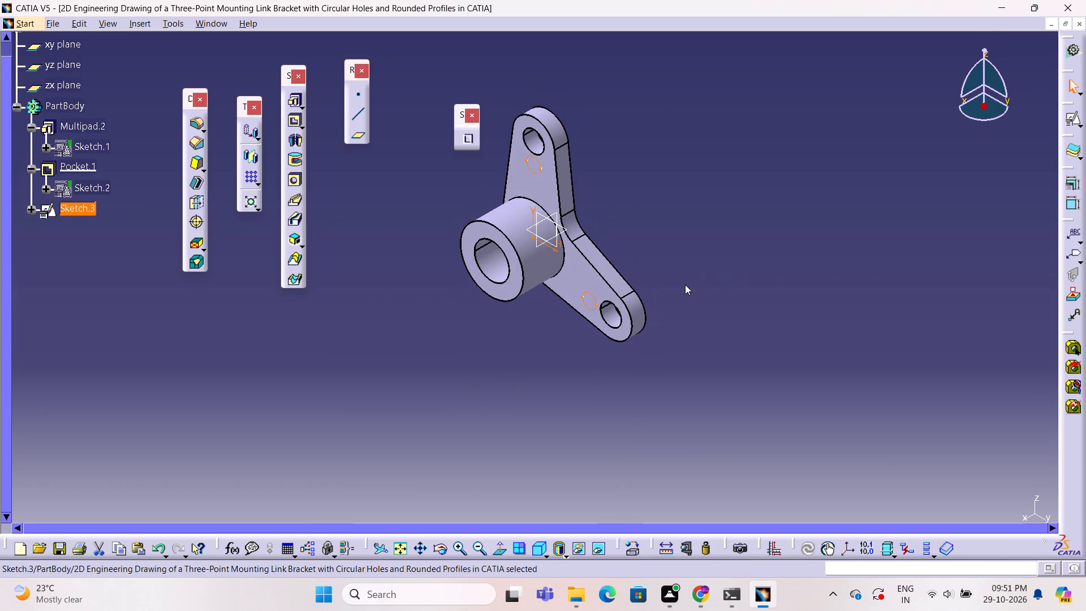
pyautogui.click(294, 122)
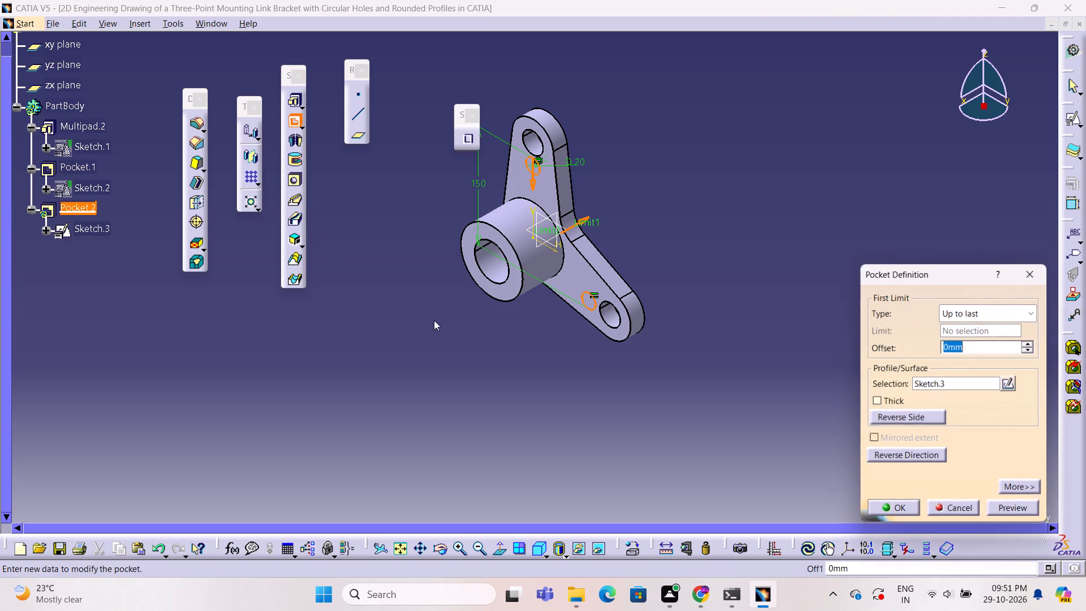
pyautogui.click(1026, 511)
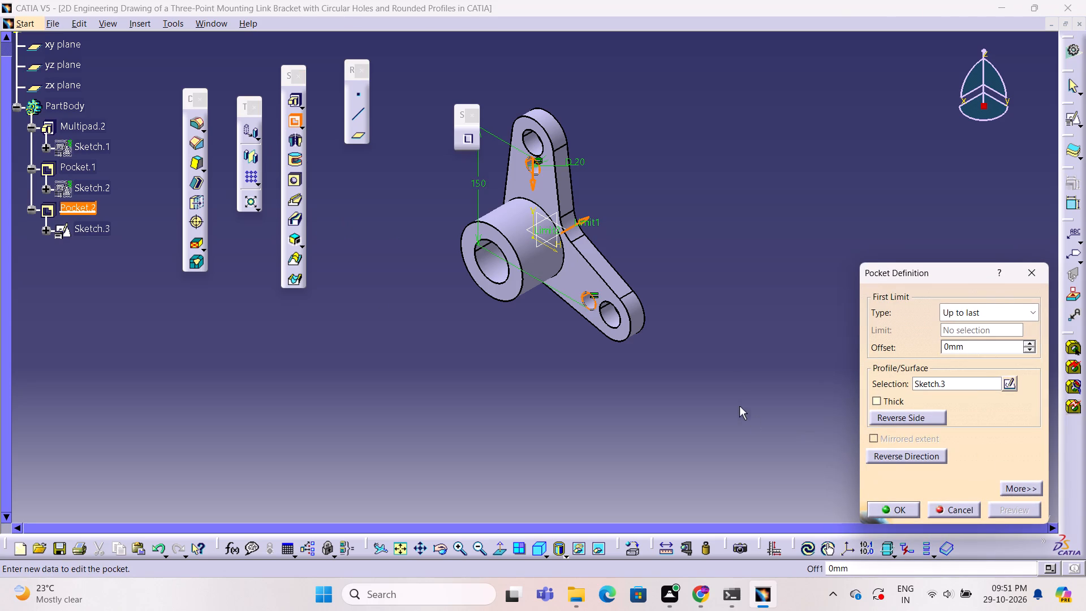
pyautogui.keyDown('ctrl'); pyautogui.moveTo(732, 387); pyautogui.dragTo(543, 393, button='middle'); pyautogui.keyUp('ctrl')
pyautogui.keyDown('ctrl'); pyautogui.moveTo(732, 387); pyautogui.dragTo(543, 393, button='right'); pyautogui.keyUp('ctrl')
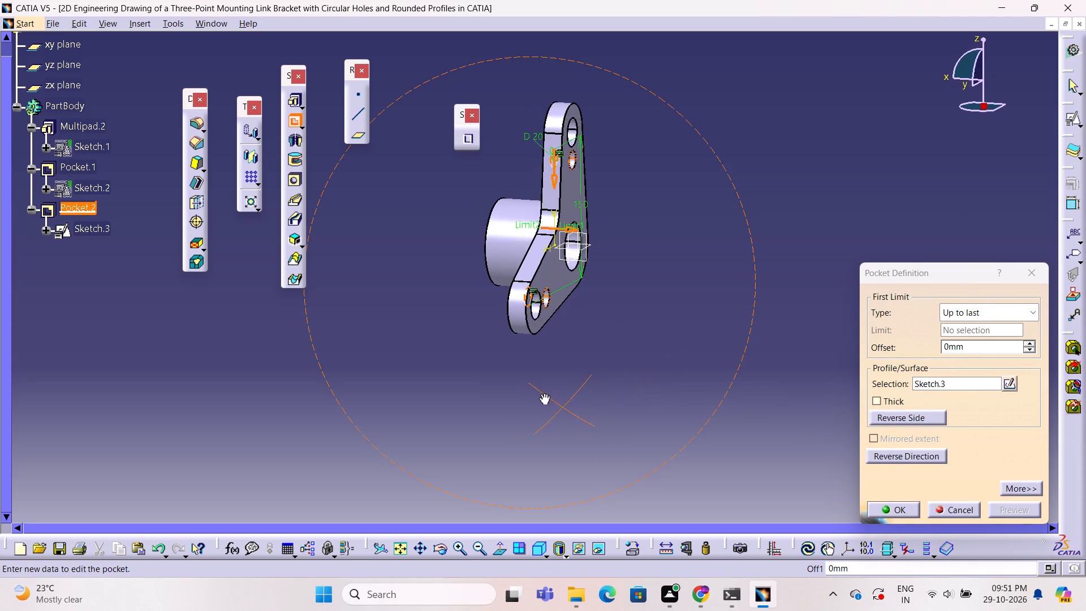
pyautogui.keyDown('ctrl'); pyautogui.moveTo(543, 393); pyautogui.dragTo(728, 373, button='middle'); pyautogui.keyUp('ctrl')
pyautogui.keyDown('ctrl'); pyautogui.moveTo(543, 393); pyautogui.dragTo(653, 330, button='right'); pyautogui.keyUp('ctrl')
pyautogui.keyDown('ctrl'); pyautogui.middleClick(652, 388); pyautogui.keyUp('ctrl')
pyautogui.keyDown('ctrl'); pyautogui.middleClick(648, 384); pyautogui.keyUp('ctrl')
pyautogui.keyDown('ctrl'); pyautogui.moveTo(648, 384); pyautogui.dragTo(653, 330, button='middle'); pyautogui.keyUp('ctrl')
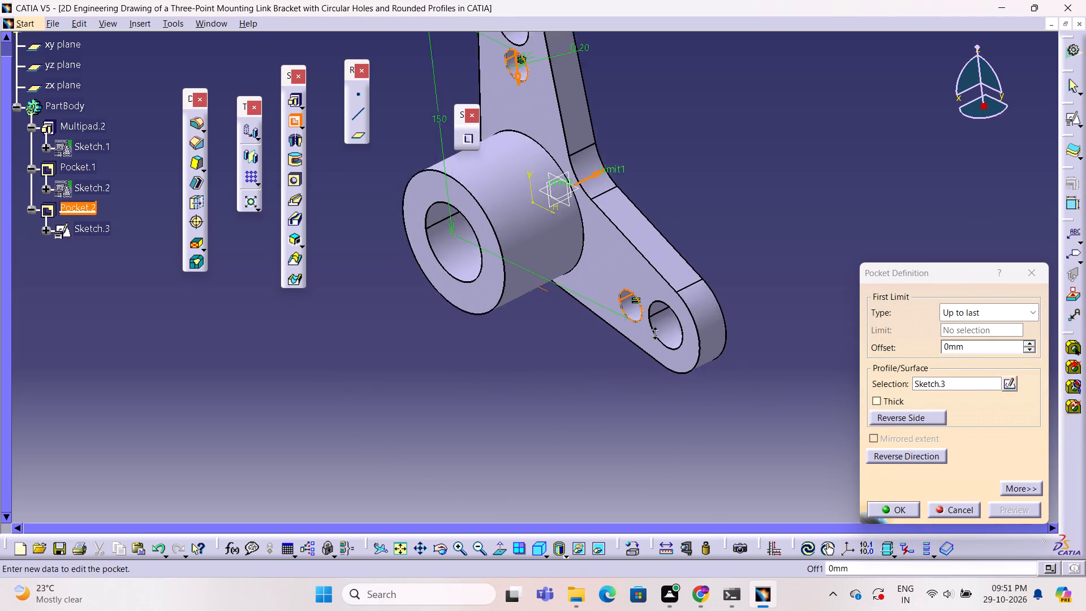
pyautogui.keyDown('ctrl'); pyautogui.moveTo(653, 330); pyautogui.dragTo(655, 379, button='right'); pyautogui.keyUp('ctrl')
pyautogui.keyDown('ctrl'); pyautogui.moveTo(653, 330); pyautogui.dragTo(655, 379, button='middle'); pyautogui.keyUp('ctrl')
pyautogui.keyDown('ctrl'); pyautogui.moveTo(449, 378); pyautogui.dragTo(559, 359, button='middle'); pyautogui.keyUp('ctrl')
pyautogui.keyDown('ctrl'); pyautogui.scroll(-1, 449, 378); pyautogui.keyUp('ctrl')
pyautogui.keyDown('ctrl'); pyautogui.moveTo(499, 347); pyautogui.dragTo(559, 359, button='right'); pyautogui.keyUp('ctrl')
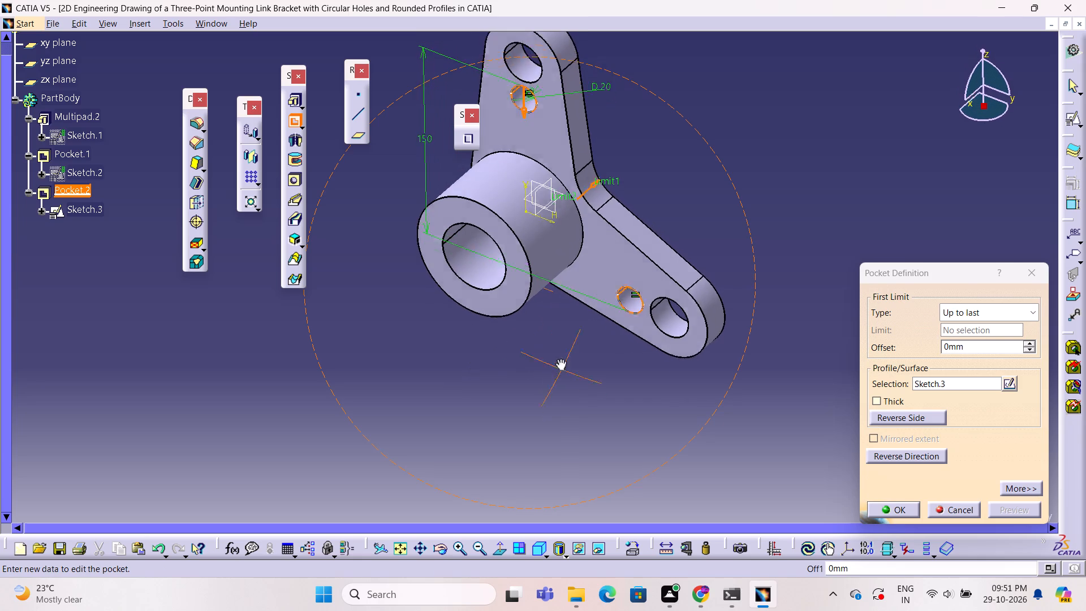
pyautogui.keyDown('ctrl'); pyautogui.moveTo(559, 359); pyautogui.dragTo(557, 347, button='middle'); pyautogui.keyUp('ctrl')
pyautogui.keyDown('ctrl'); pyautogui.moveTo(559, 359); pyautogui.dragTo(557, 345, button='right'); pyautogui.keyUp('ctrl')
pyautogui.keyDown('ctrl'); pyautogui.moveTo(732, 158); pyautogui.dragTo(731, 196, button='middle'); pyautogui.keyUp('ctrl')
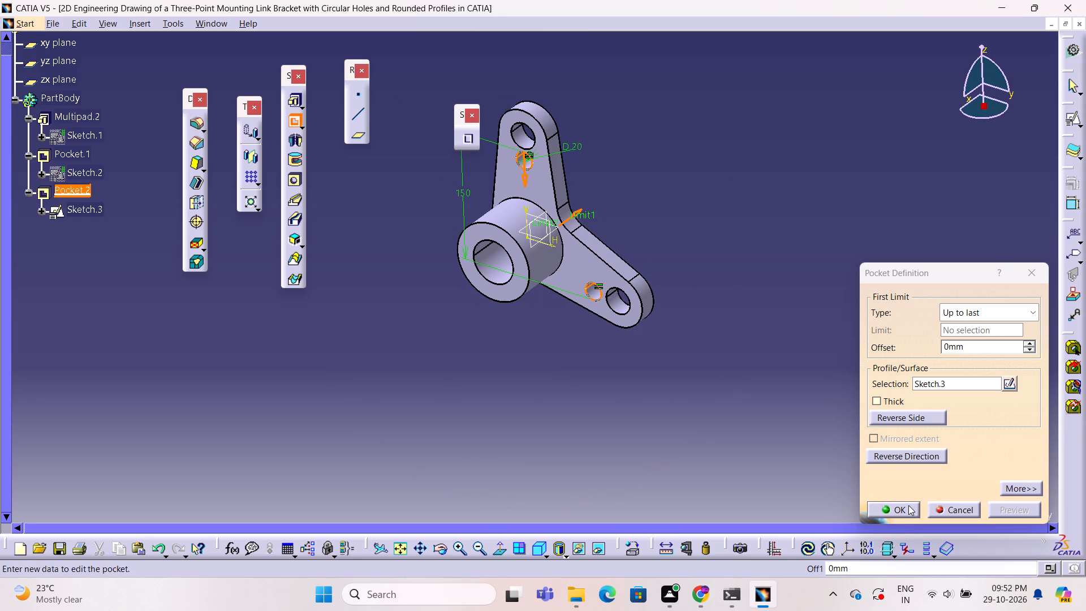
pyautogui.click(908, 505)
# Inspect the two new arm holes from the front, side and back of the bracket.
pyautogui.moveTo(699, 414); pyautogui.dragTo(744, 338, button='middle')
pyautogui.keyDown('ctrl'); pyautogui.moveTo(699, 414); pyautogui.dragTo(744, 338, button='right'); pyautogui.keyUp('ctrl')
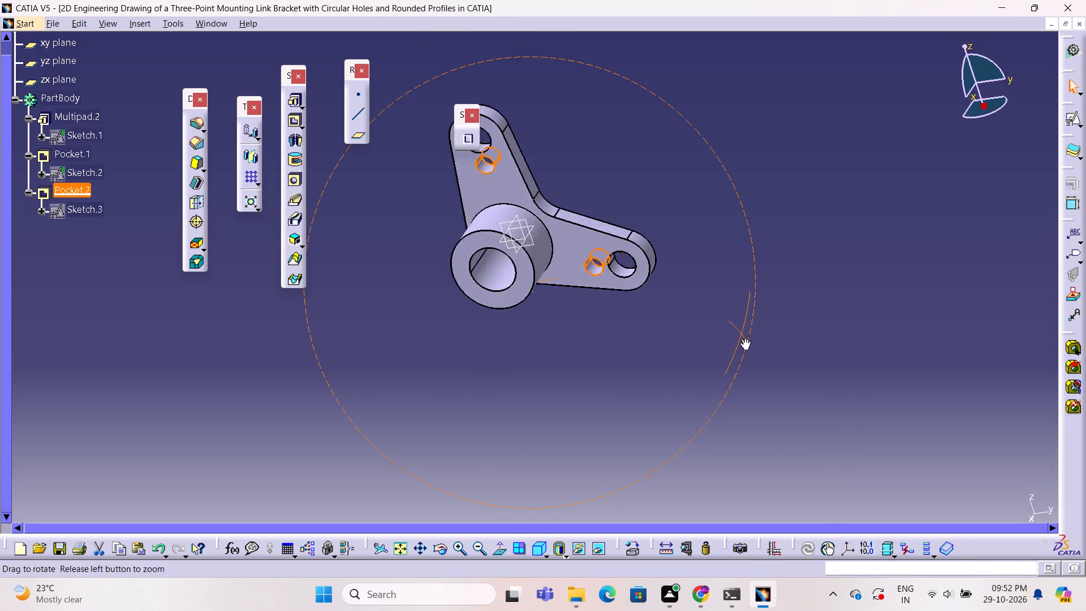
pyautogui.moveTo(744, 338); pyautogui.dragTo(723, 363, button='middle')
pyautogui.keyDown('ctrl'); pyautogui.moveTo(744, 338); pyautogui.dragTo(601, 354, button='right'); pyautogui.keyUp('ctrl')
pyautogui.keyDown('ctrl'); pyautogui.moveTo(715, 369); pyautogui.dragTo(601, 354, button='middle'); pyautogui.keyUp('ctrl')
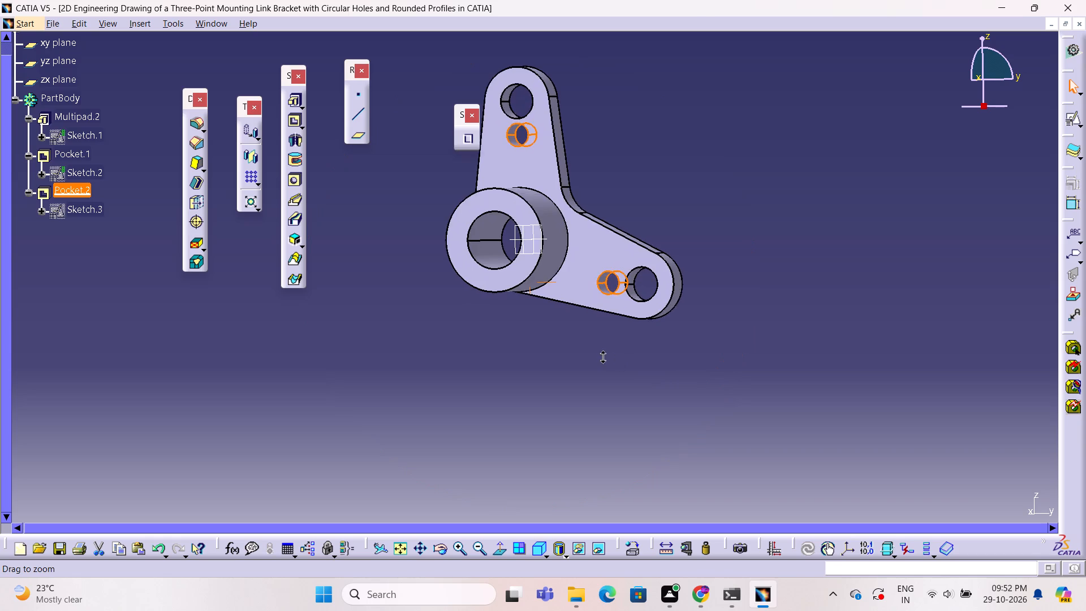
pyautogui.keyDown('ctrl'); pyautogui.moveTo(601, 354); pyautogui.dragTo(604, 377, button='middle'); pyautogui.keyUp('ctrl')
pyautogui.keyDown('ctrl'); pyautogui.moveTo(601, 354); pyautogui.dragTo(604, 377, button='right'); pyautogui.keyUp('ctrl')
pyautogui.rightClick(604, 377)
pyautogui.middleClick(690, 321)
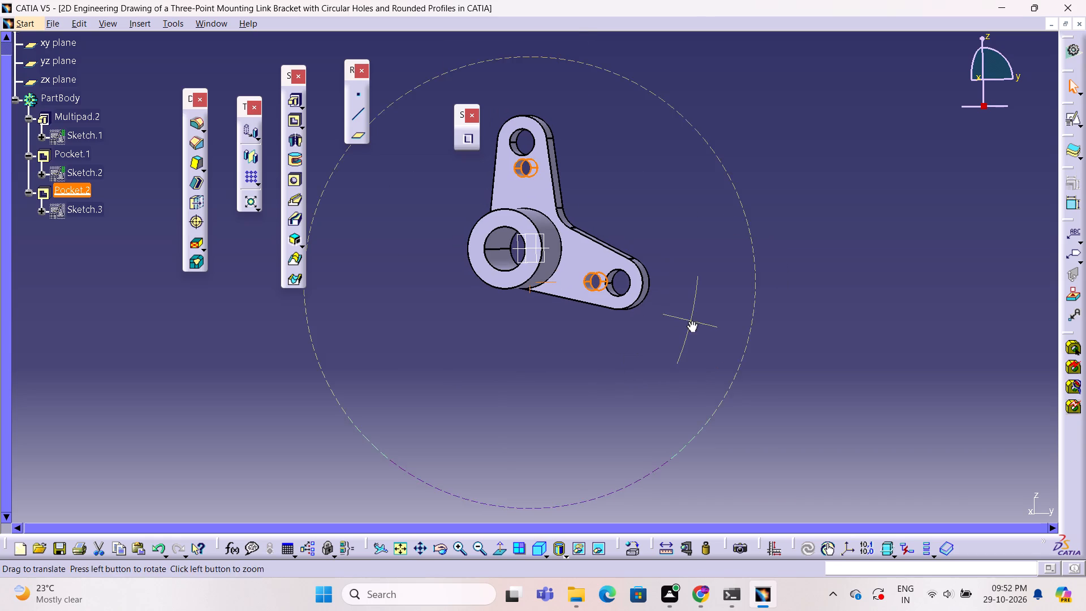
pyautogui.keyDown('ctrl'); pyautogui.moveTo(691, 321); pyautogui.dragTo(639, 333, button='right'); pyautogui.keyUp('ctrl')
pyautogui.keyDown('ctrl'); pyautogui.middleClick(639, 333); pyautogui.keyUp('ctrl')
pyautogui.keyDown('ctrl'); pyautogui.moveTo(753, 303); pyautogui.dragTo(582, 312, button='middle'); pyautogui.keyUp('ctrl')
pyautogui.keyDown('ctrl'); pyautogui.moveTo(753, 303); pyautogui.dragTo(582, 312, button='right'); pyautogui.keyUp('ctrl')
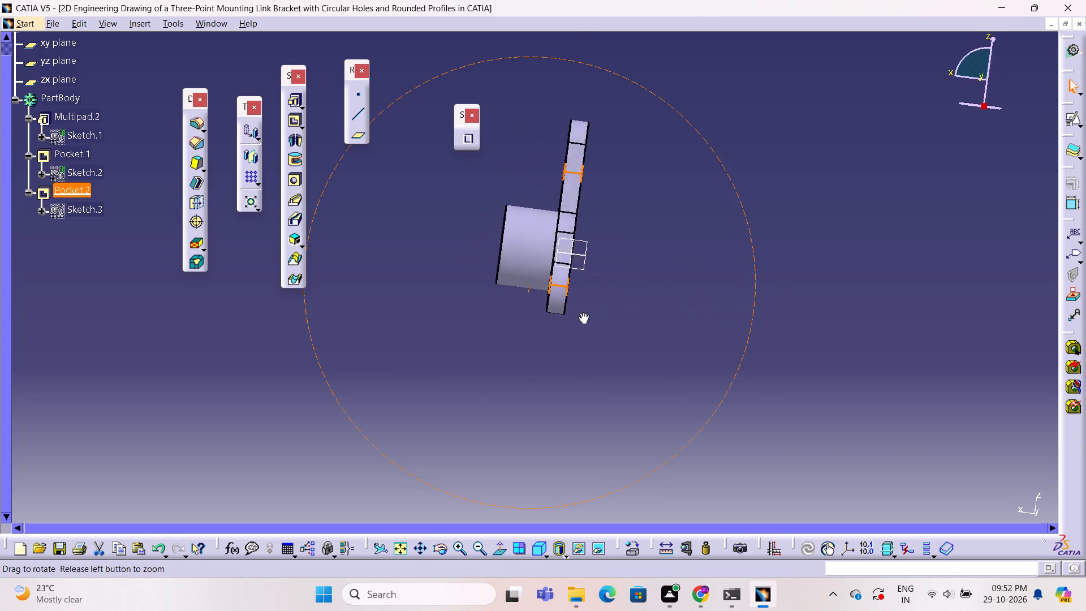
pyautogui.keyDown('ctrl'); pyautogui.moveTo(582, 312); pyautogui.dragTo(496, 312, button='middle'); pyautogui.keyUp('ctrl')
pyautogui.keyDown('ctrl'); pyautogui.moveTo(582, 312); pyautogui.dragTo(609, 310, button='right'); pyautogui.keyUp('ctrl')
pyautogui.keyDown('ctrl'); pyautogui.moveTo(591, 311); pyautogui.dragTo(608, 310, button='middle'); pyautogui.keyUp('ctrl')
pyautogui.keyDown('ctrl'); pyautogui.moveTo(458, 310); pyautogui.dragTo(482, 311, button='middle'); pyautogui.keyUp('ctrl')
pyautogui.keyDown('ctrl'); pyautogui.moveTo(460, 311); pyautogui.dragTo(482, 311, button='right'); pyautogui.keyUp('ctrl')
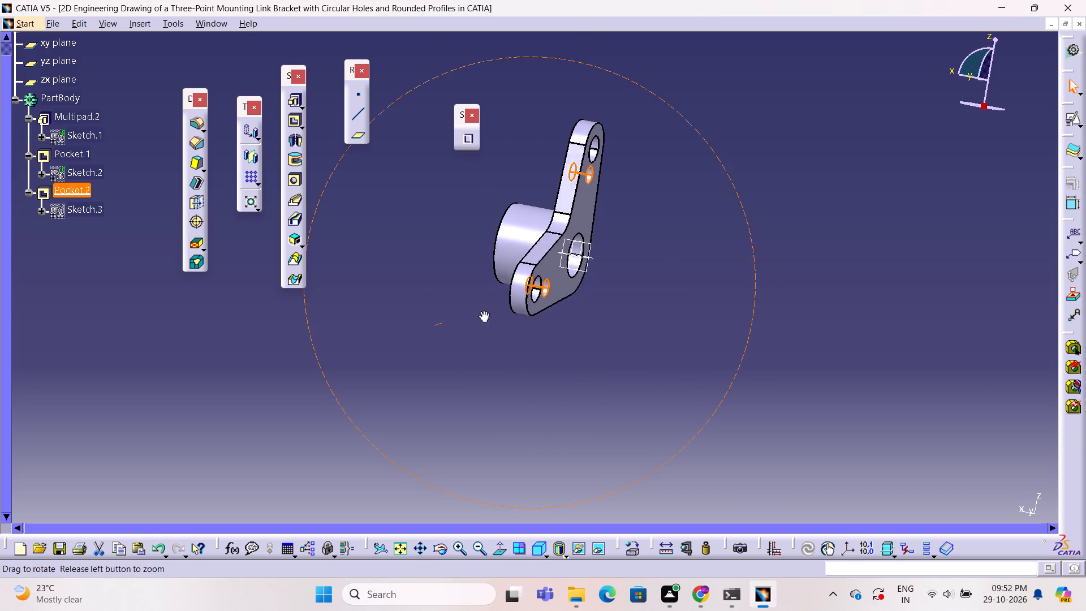
pyautogui.keyDown('ctrl'); pyautogui.moveTo(482, 311); pyautogui.dragTo(769, 290, button='middle'); pyautogui.keyUp('ctrl')
pyautogui.keyDown('ctrl'); pyautogui.moveTo(482, 311); pyautogui.dragTo(769, 290, button='right'); pyautogui.keyUp('ctrl')
pyautogui.keyDown('ctrl'); pyautogui.rightClick(769, 290); pyautogui.keyUp('ctrl')
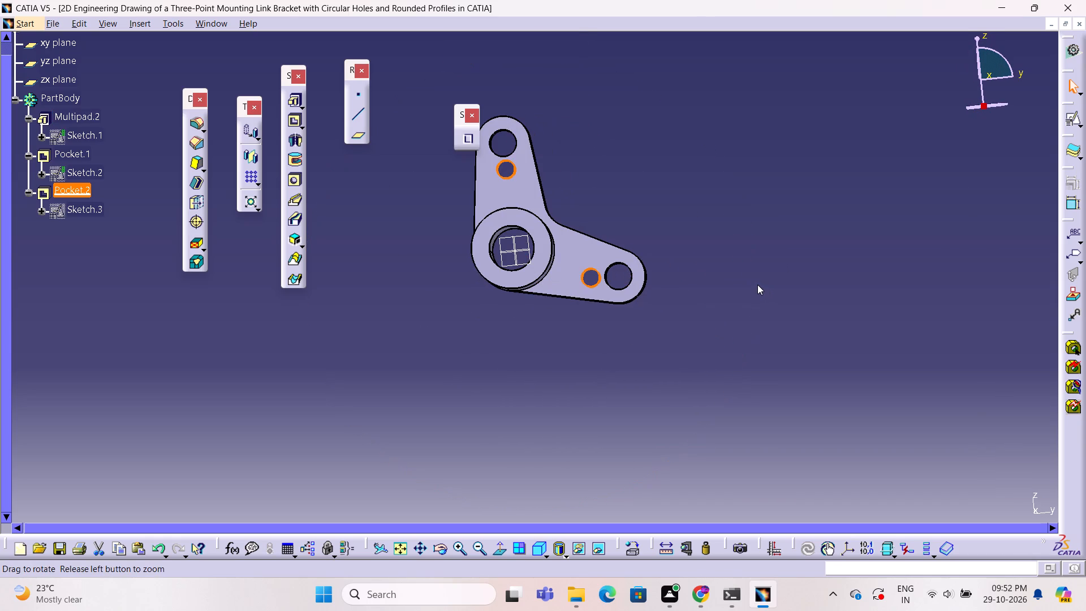
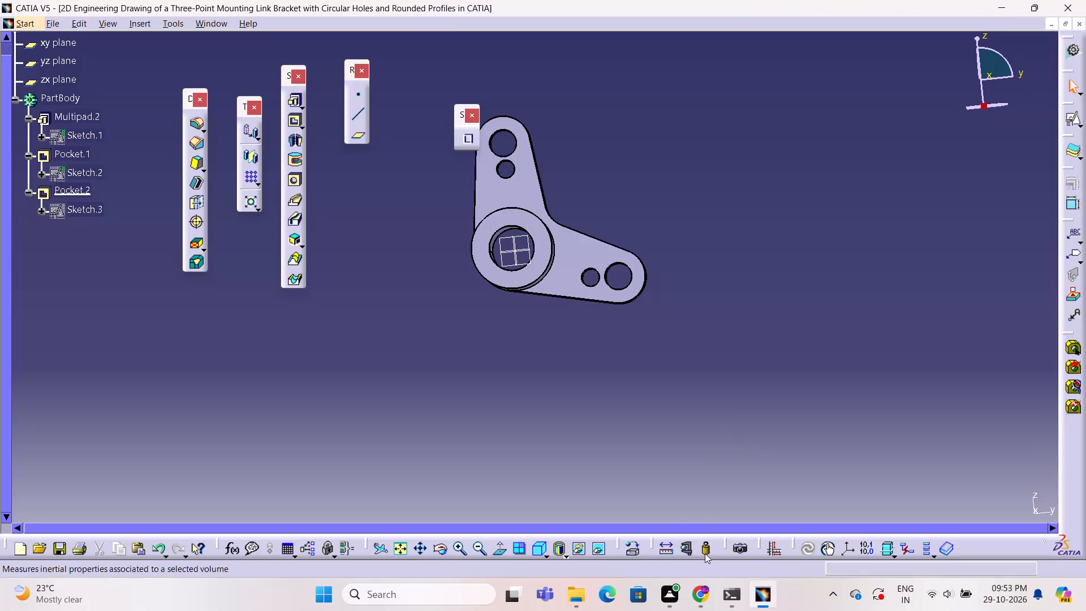
# Delete Sketch.3 together with its Pocket.2, removing the two extra 20 mm holes from the bracket arms.
pyautogui.keyDown('ctrl'); pyautogui.moveTo(668, 411); pyautogui.dragTo(674, 395, button='middle'); pyautogui.keyUp('ctrl')
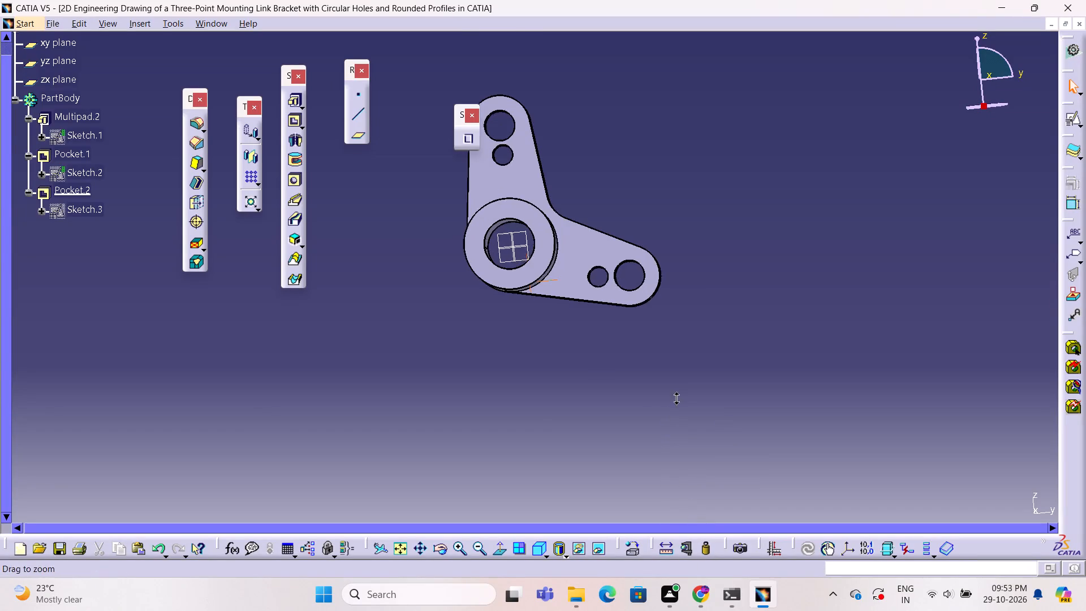
pyautogui.keyDown('ctrl'); pyautogui.moveTo(674, 395); pyautogui.dragTo(686, 347, button='middle'); pyautogui.keyUp('ctrl')
pyautogui.moveTo(687, 348); pyautogui.dragTo(687, 396, button='middle')
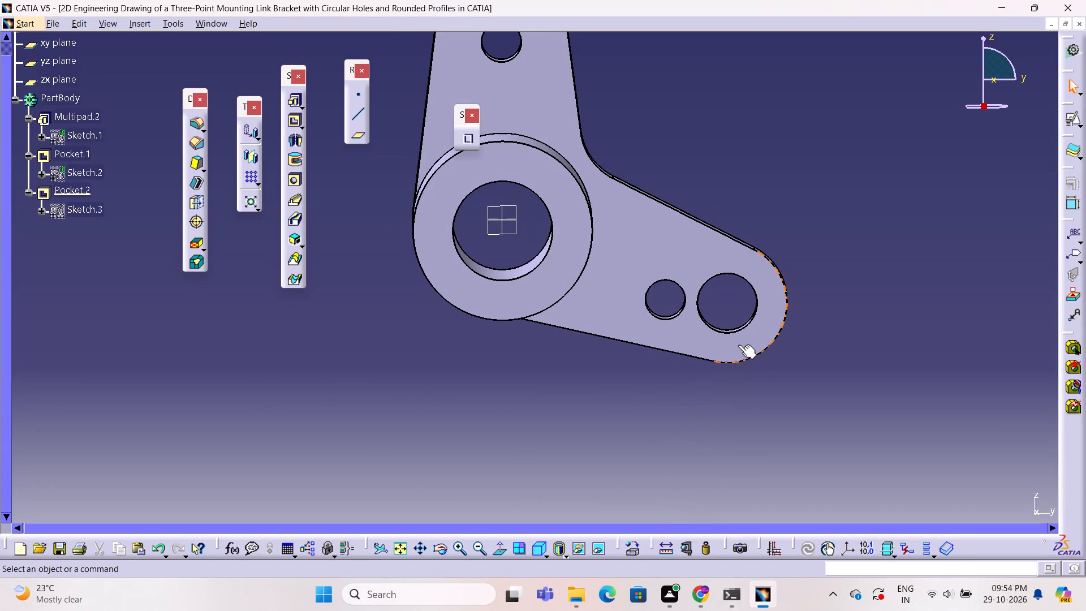
pyautogui.keyDown('ctrl'); pyautogui.moveTo(919, 274); pyautogui.dragTo(917, 304, button='middle'); pyautogui.keyUp('ctrl')
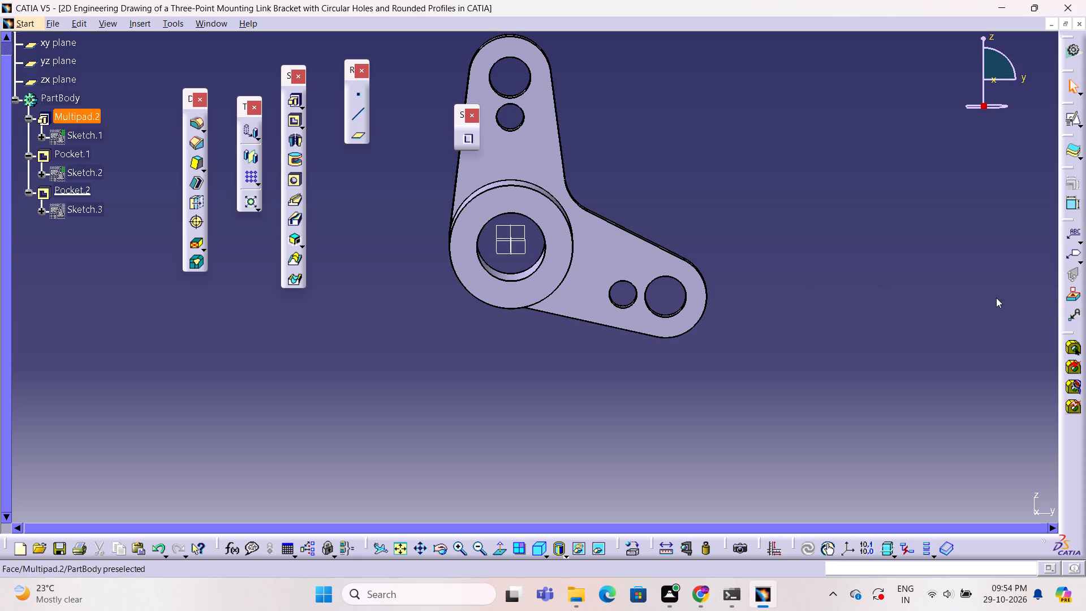
pyautogui.rightClick(91, 213)
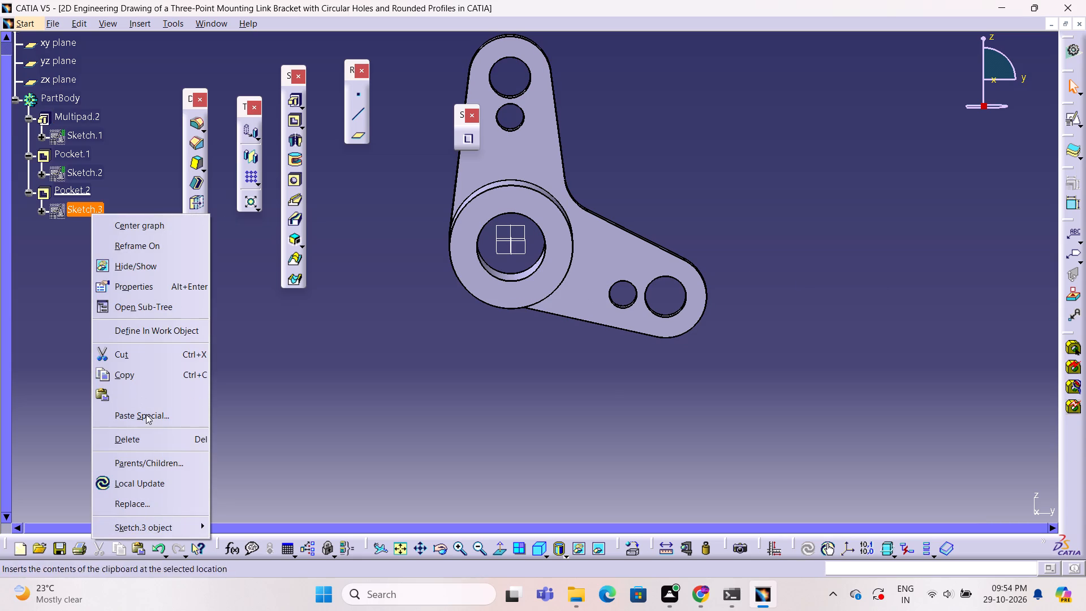
pyautogui.click(148, 432)
pyautogui.click(973, 509)
pyautogui.click(563, 386)
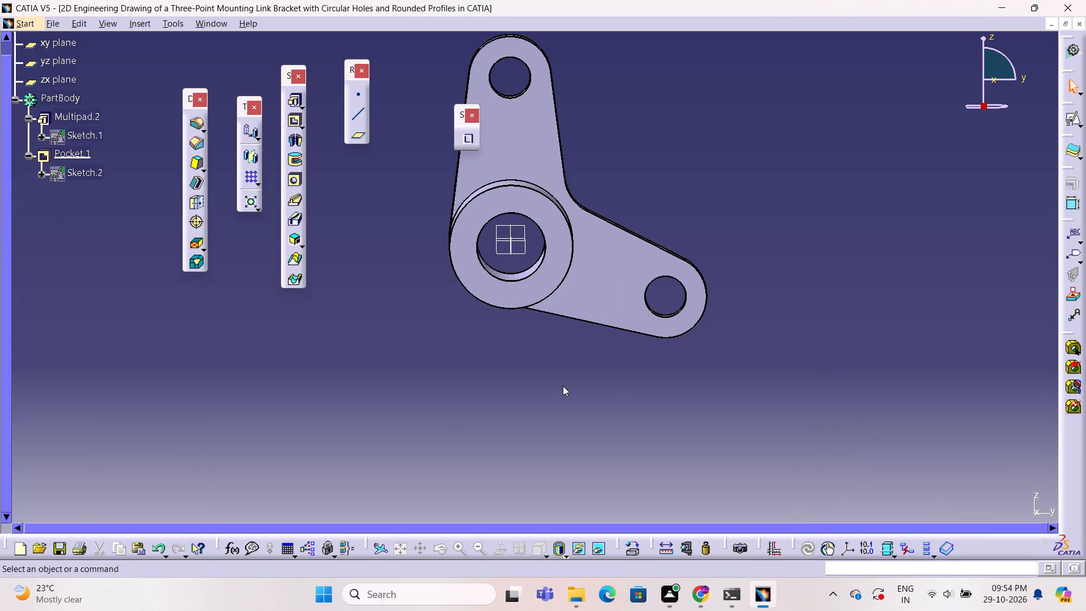
# Inspect the hub, its bore and the end holes of both arms from the front and both sides of the bracket.
pyautogui.keyDown('ctrl'); pyautogui.moveTo(503, 323); pyautogui.dragTo(502, 354, button='middle'); pyautogui.keyUp('ctrl')
pyautogui.keyDown('ctrl'); pyautogui.moveTo(671, 353); pyautogui.dragTo(445, 395, button='middle'); pyautogui.keyUp('ctrl')
pyautogui.keyDown('ctrl'); pyautogui.moveTo(671, 353); pyautogui.dragTo(445, 395, button='right'); pyautogui.keyUp('ctrl')
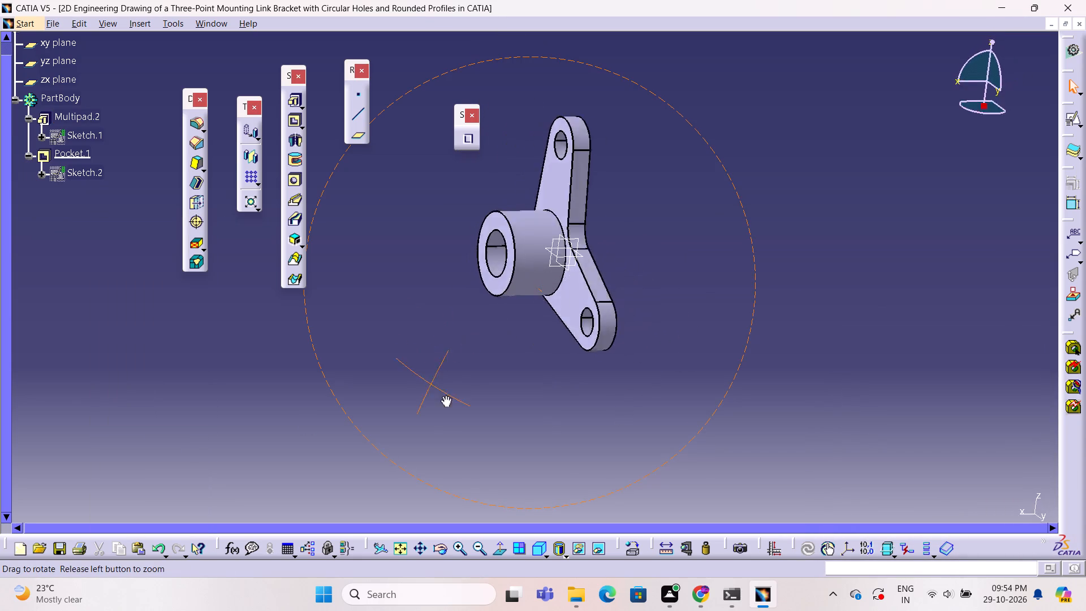
pyautogui.keyDown('ctrl'); pyautogui.moveTo(445, 395); pyautogui.dragTo(713, 339, button='middle'); pyautogui.keyUp('ctrl')
pyautogui.keyDown('ctrl'); pyautogui.moveTo(445, 395); pyautogui.dragTo(553, 363, button='right'); pyautogui.keyUp('ctrl')
pyautogui.keyDown('ctrl'); pyautogui.moveTo(629, 377); pyautogui.dragTo(554, 363, button='middle'); pyautogui.keyUp('ctrl')
pyautogui.moveTo(504, 336); pyautogui.dragTo(645, 349, button='middle')
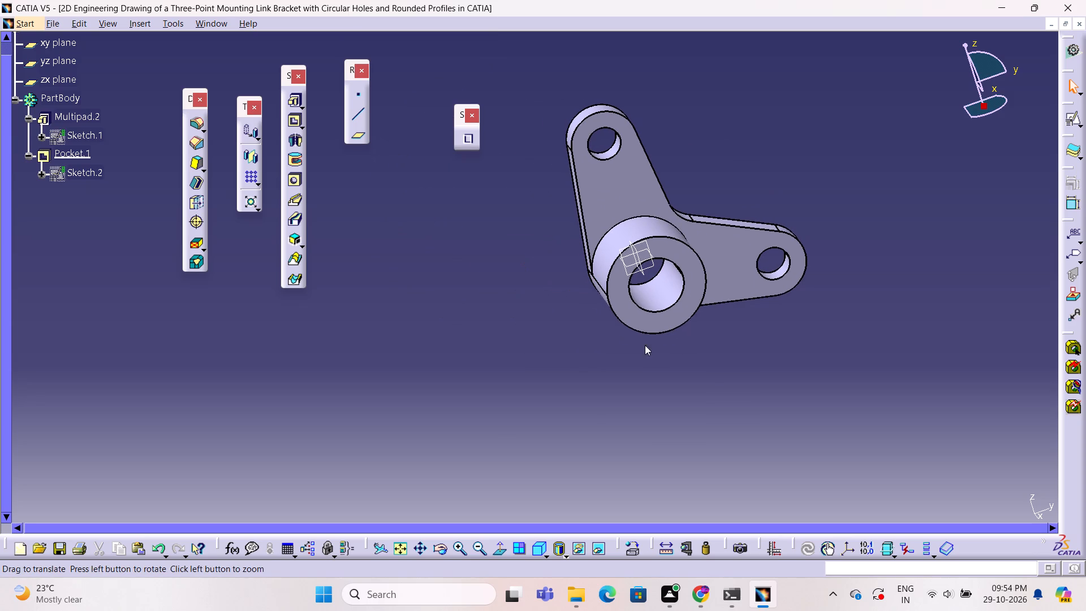
pyautogui.keyDown('ctrl'); pyautogui.moveTo(535, 308); pyautogui.dragTo(532, 330, button='middle'); pyautogui.keyUp('ctrl')
pyautogui.keyDown('ctrl'); pyautogui.middleClick(532, 330); pyautogui.keyUp('ctrl')
pyautogui.keyDown('ctrl'); pyautogui.moveTo(710, 365); pyautogui.dragTo(617, 358, button='middle'); pyautogui.keyUp('ctrl')
pyautogui.keyDown('ctrl'); pyautogui.moveTo(709, 367); pyautogui.dragTo(617, 358, button='right'); pyautogui.keyUp('ctrl')
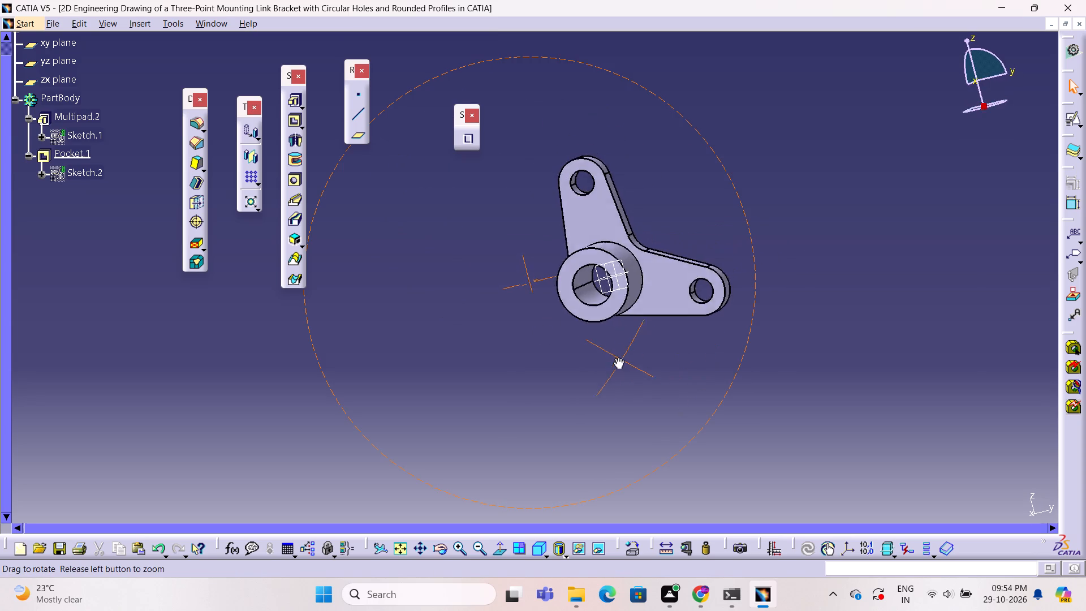
pyautogui.keyDown('ctrl'); pyautogui.moveTo(617, 358); pyautogui.dragTo(576, 347, button='middle'); pyautogui.keyUp('ctrl')
pyautogui.keyDown('ctrl'); pyautogui.moveTo(617, 358); pyautogui.dragTo(576, 347, button='right'); pyautogui.keyUp('ctrl')
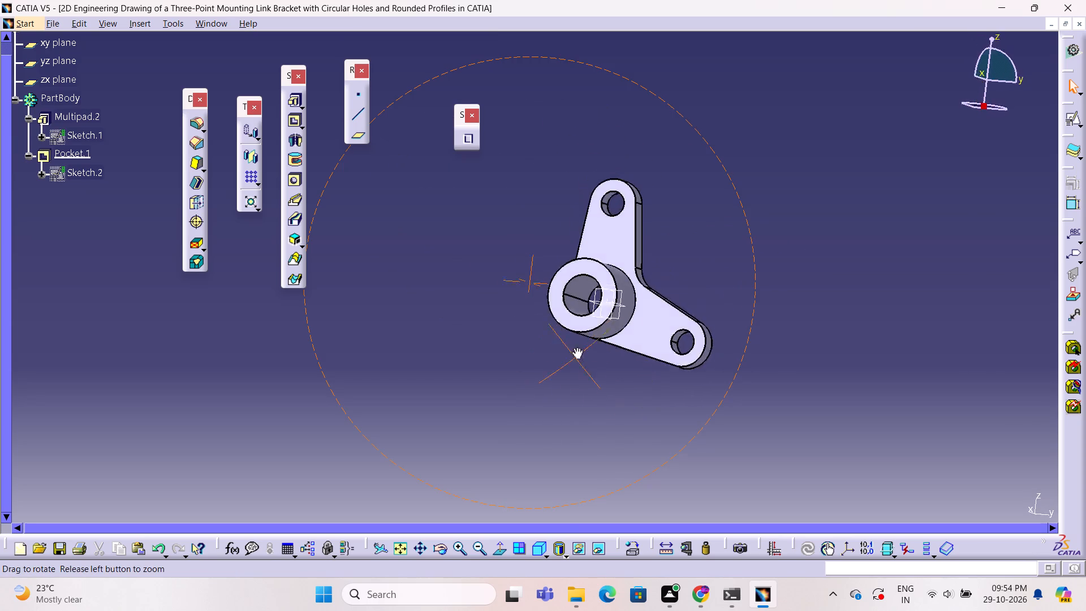
pyautogui.keyDown('ctrl'); pyautogui.moveTo(576, 347); pyautogui.dragTo(605, 351, button='middle'); pyautogui.keyUp('ctrl')
pyautogui.keyDown('ctrl'); pyautogui.moveTo(576, 347); pyautogui.dragTo(605, 351, button='right'); pyautogui.keyUp('ctrl')
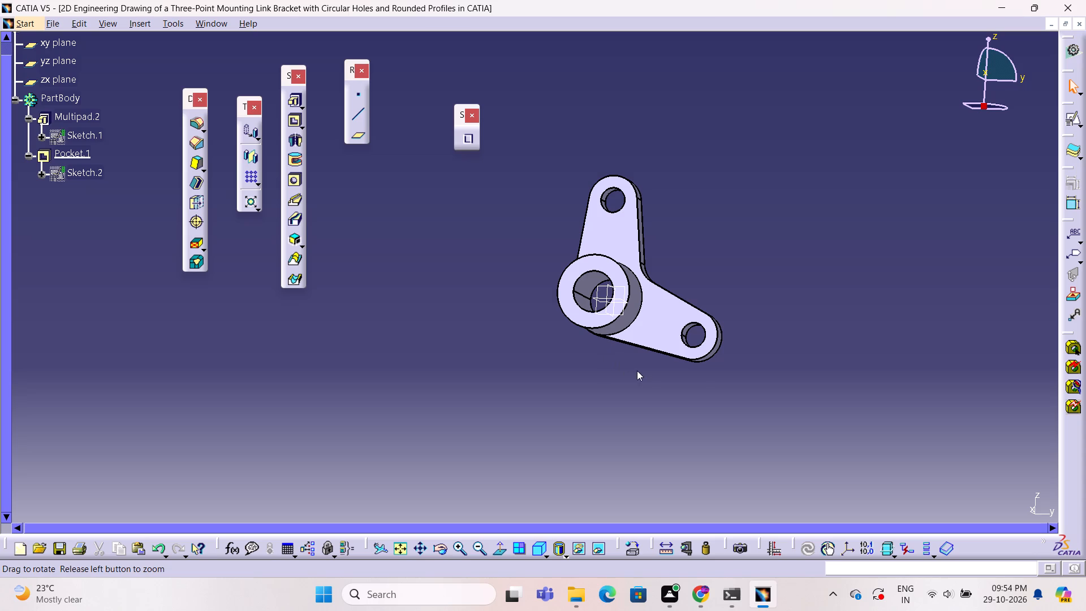
pyautogui.keyDown('ctrl'); pyautogui.moveTo(642, 368); pyautogui.dragTo(652, 345, button='middle'); pyautogui.keyUp('ctrl')
pyautogui.keyDown('ctrl'); pyautogui.moveTo(488, 361); pyautogui.dragTo(538, 369, button='middle'); pyautogui.keyUp('ctrl')
pyautogui.keyDown('ctrl'); pyautogui.moveTo(524, 364); pyautogui.dragTo(532, 364, button='middle'); pyautogui.keyUp('ctrl')
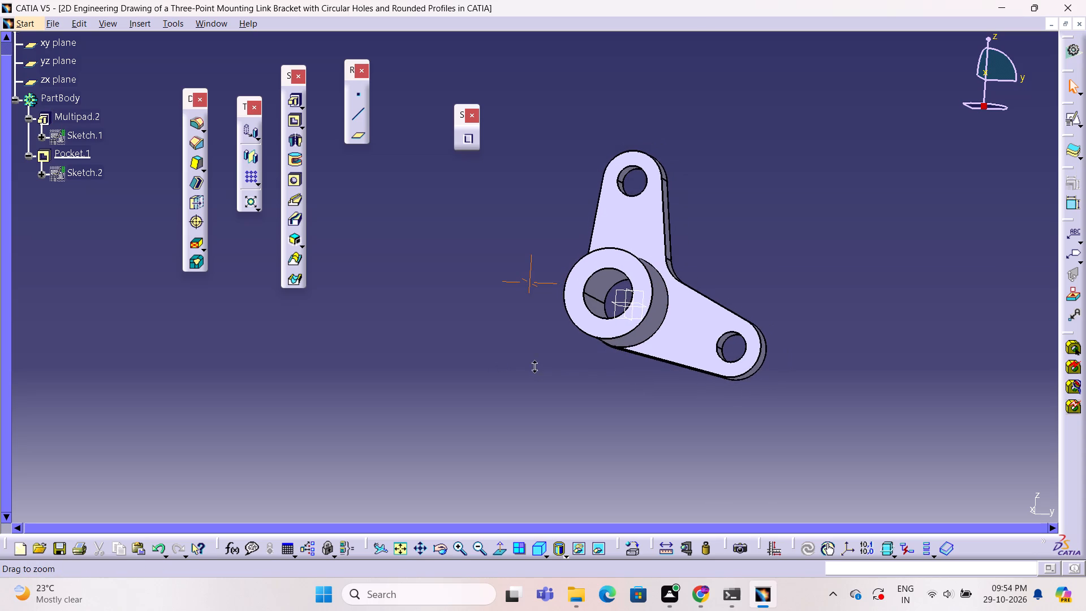
pyautogui.keyDown('ctrl'); pyautogui.moveTo(532, 364); pyautogui.dragTo(684, 378, button='middle'); pyautogui.keyUp('ctrl')
pyautogui.keyDown('ctrl'); pyautogui.moveTo(598, 375); pyautogui.dragTo(684, 378, button='right'); pyautogui.keyUp('ctrl')
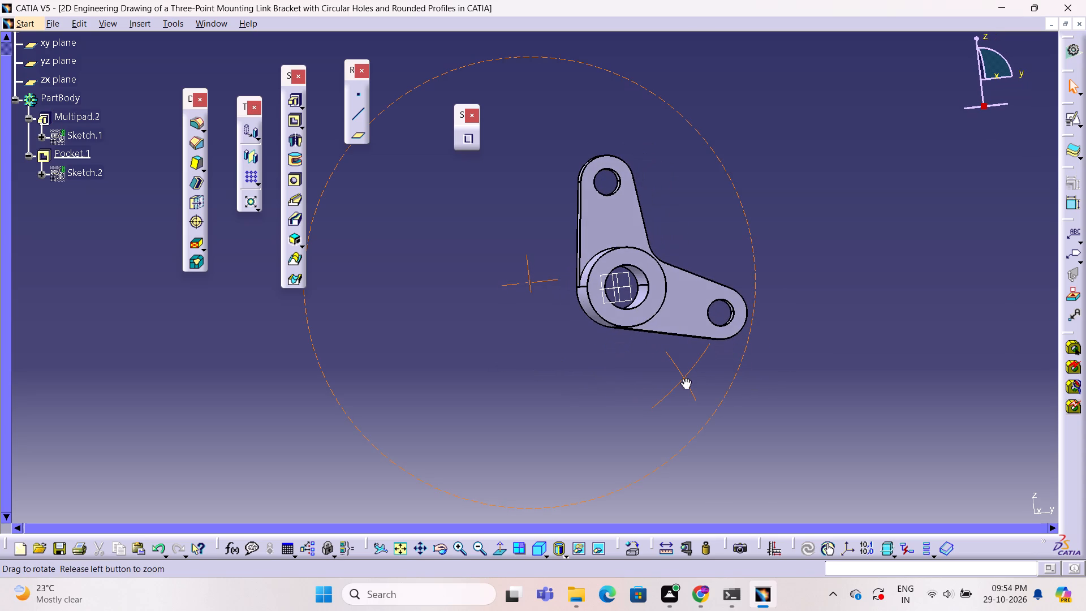
pyautogui.keyDown('ctrl'); pyautogui.moveTo(684, 378); pyautogui.dragTo(618, 410, button='right'); pyautogui.keyUp('ctrl')
pyautogui.keyDown('ctrl'); pyautogui.moveTo(684, 378); pyautogui.dragTo(618, 410, button='middle'); pyautogui.keyUp('ctrl')
pyautogui.keyDown('ctrl'); pyautogui.rightClick(618, 410); pyautogui.keyUp('ctrl')
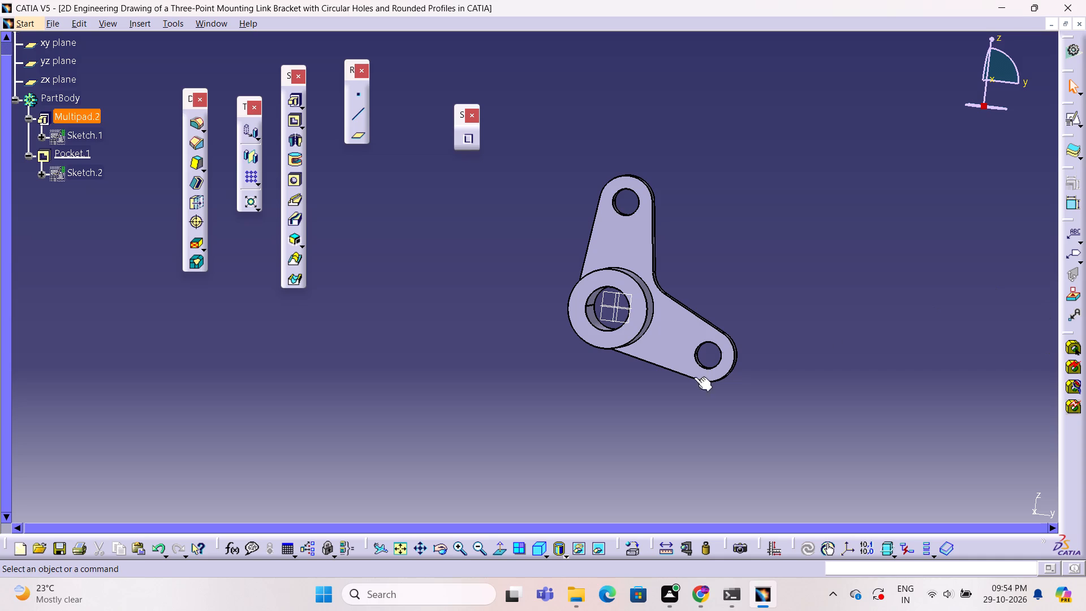
pyautogui.keyDown('ctrl'); pyautogui.moveTo(799, 332); pyautogui.dragTo(799, 308, button='middle'); pyautogui.keyUp('ctrl')
pyautogui.keyDown('ctrl'); pyautogui.middleClick(799, 308); pyautogui.keyUp('ctrl')
pyautogui.moveTo(800, 307); pyautogui.dragTo(713, 304, button='middle')
pyautogui.keyDown('ctrl'); pyautogui.click(712, 304); pyautogui.keyUp('ctrl')
pyautogui.keyDown('ctrl'); pyautogui.moveTo(711, 305); pyautogui.dragTo(697, 306, button='middle'); pyautogui.keyUp('ctrl')
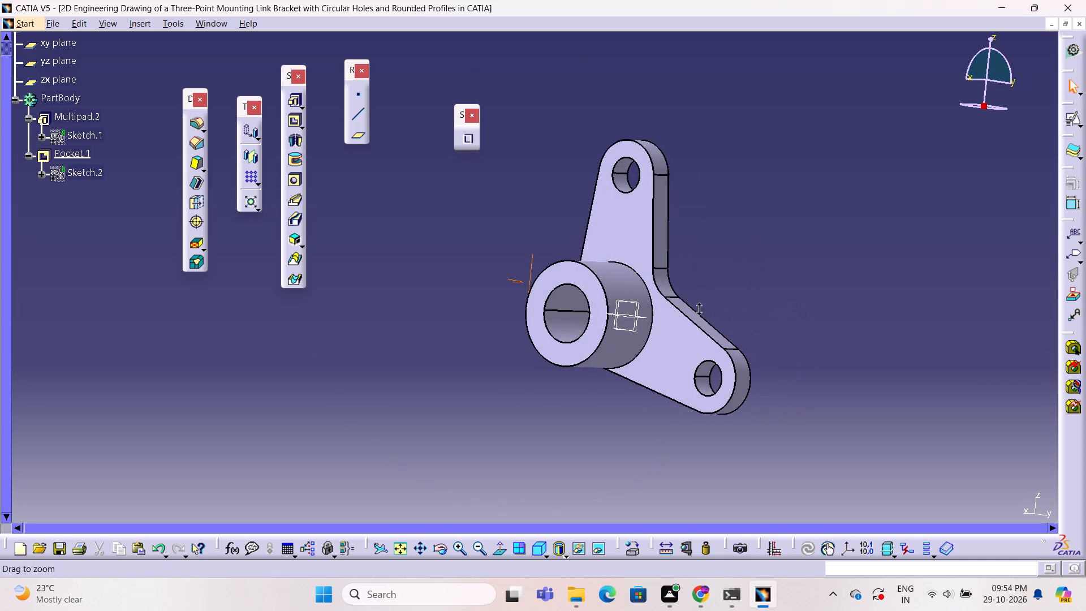
pyautogui.keyDown('ctrl'); pyautogui.moveTo(697, 306); pyautogui.dragTo(738, 283, button='middle'); pyautogui.keyUp('ctrl')
pyautogui.keyDown('ctrl'); pyautogui.middleClick(738, 283); pyautogui.keyUp('ctrl')
pyautogui.keyDown('ctrl'); pyautogui.moveTo(454, 292); pyautogui.dragTo(498, 294, button='middle'); pyautogui.keyUp('ctrl')
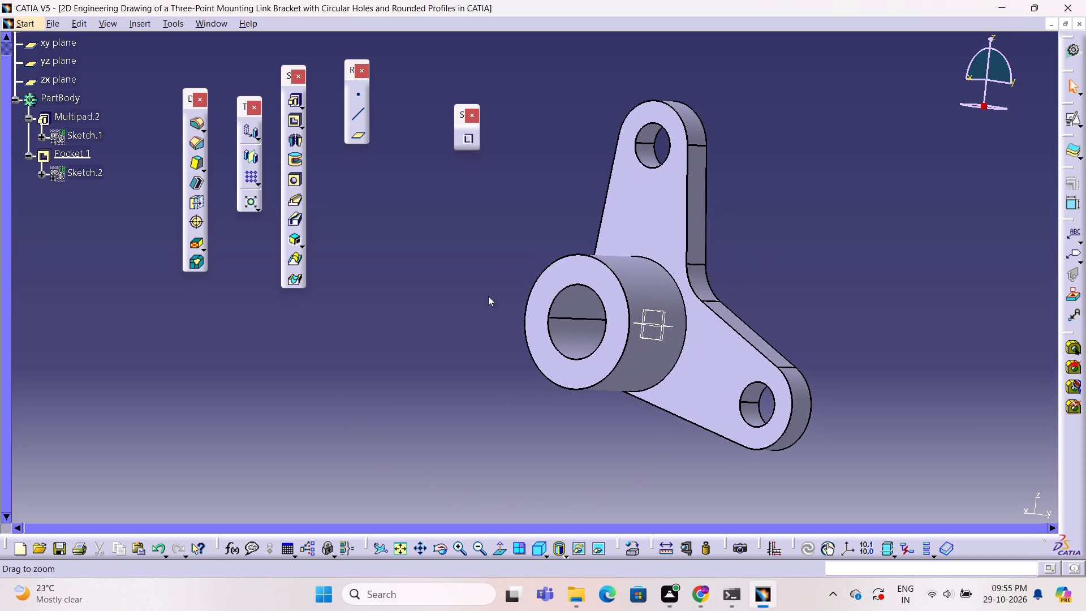
pyautogui.moveTo(472, 298); pyautogui.dragTo(671, 292, button='middle')
pyautogui.moveTo(943, 225); pyautogui.dragTo(878, 234, button='middle')
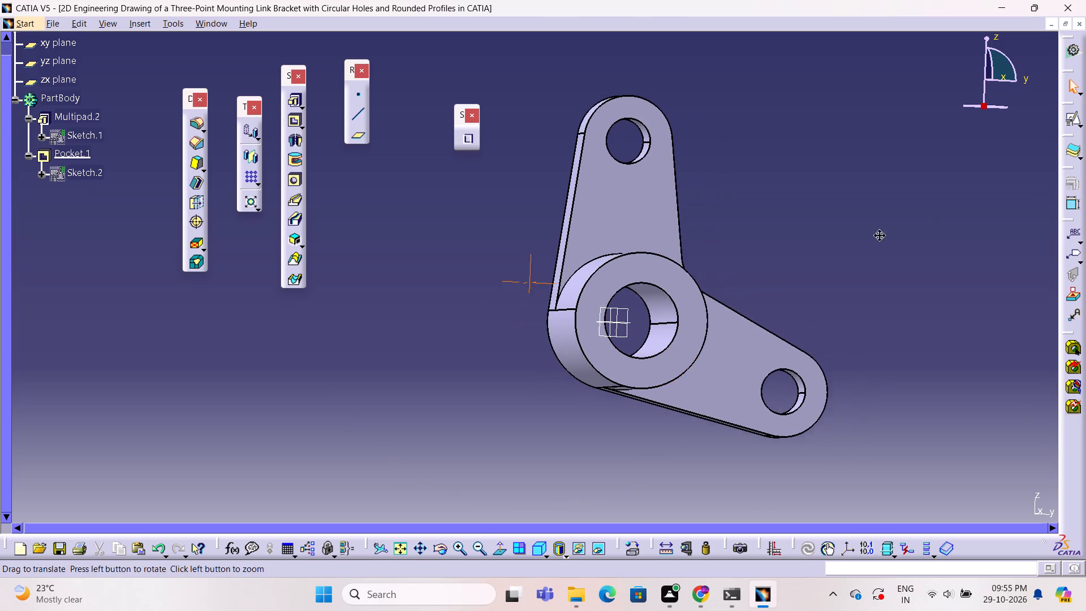
pyautogui.moveTo(878, 234); pyautogui.dragTo(812, 245, button='middle')
pyautogui.middleClick(812, 245)
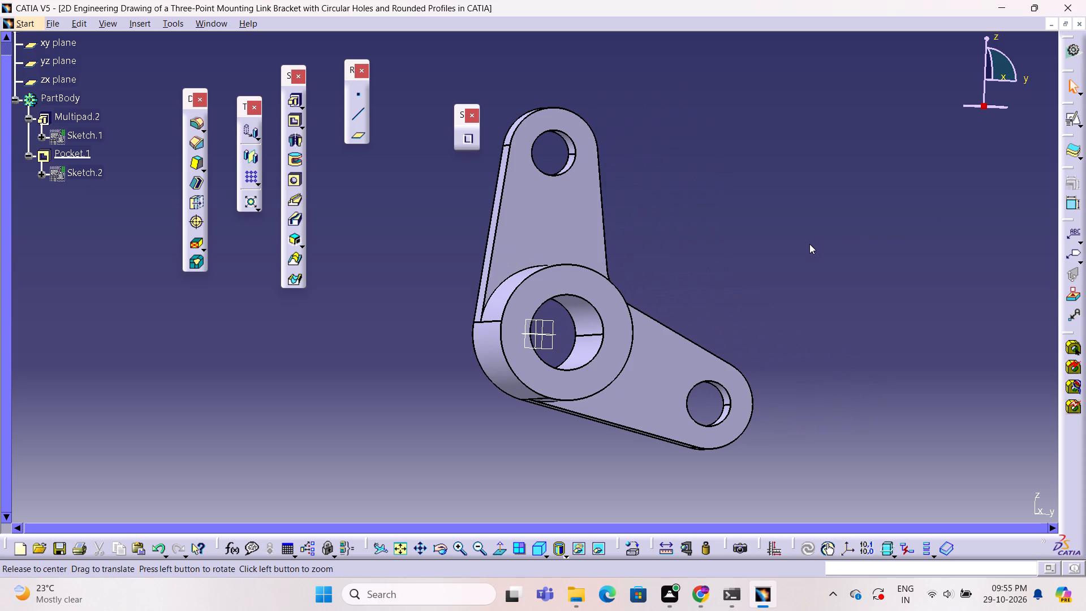
pyautogui.keyDown('ctrl'); pyautogui.moveTo(647, 316); pyautogui.dragTo(757, 296, button='middle'); pyautogui.keyUp('ctrl')
pyautogui.keyDown('ctrl'); pyautogui.moveTo(574, 338); pyautogui.dragTo(661, 330, button='middle'); pyautogui.keyUp('ctrl')
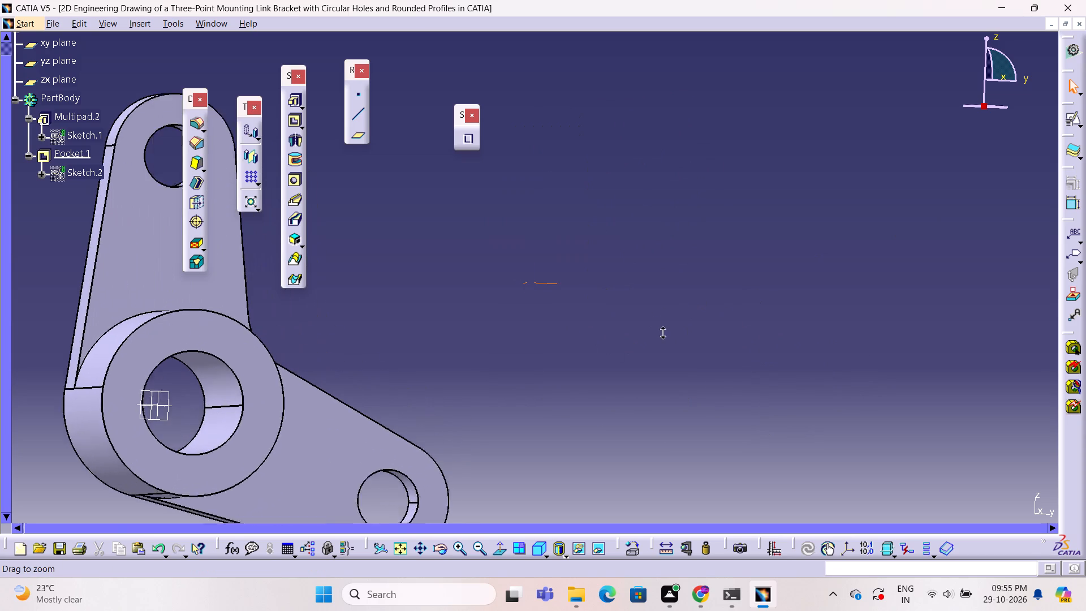
pyautogui.keyDown('ctrl'); pyautogui.moveTo(661, 330); pyautogui.dragTo(506, 429, button='middle'); pyautogui.keyUp('ctrl')
pyautogui.moveTo(495, 404); pyautogui.dragTo(690, 389, button='middle')
pyautogui.keyDown('ctrl'); pyautogui.moveTo(855, 348); pyautogui.dragTo(807, 345, button='middle'); pyautogui.keyUp('ctrl')
pyautogui.keyDown('ctrl'); pyautogui.moveTo(808, 344); pyautogui.dragTo(770, 329, button='middle'); pyautogui.keyUp('ctrl')
pyautogui.moveTo(831, 318); pyautogui.dragTo(773, 304, button='middle')
pyautogui.moveTo(894, 300); pyautogui.dragTo(845, 295, button='middle')
pyautogui.keyDown('ctrl'); pyautogui.scroll(-1, 894, 300); pyautogui.keyUp('ctrl')
pyautogui.moveTo(853, 288); pyautogui.dragTo(747, 281, button='middle')
pyautogui.moveTo(815, 299); pyautogui.dragTo(720, 299, button='middle')
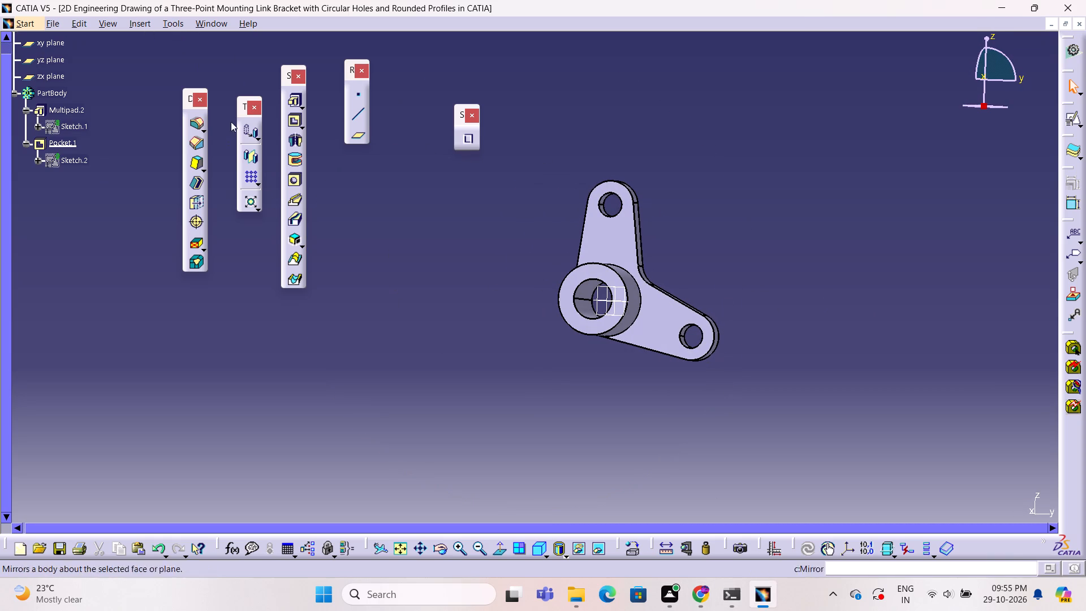
# Stop the macro recording.
pyautogui.click(175, 21)
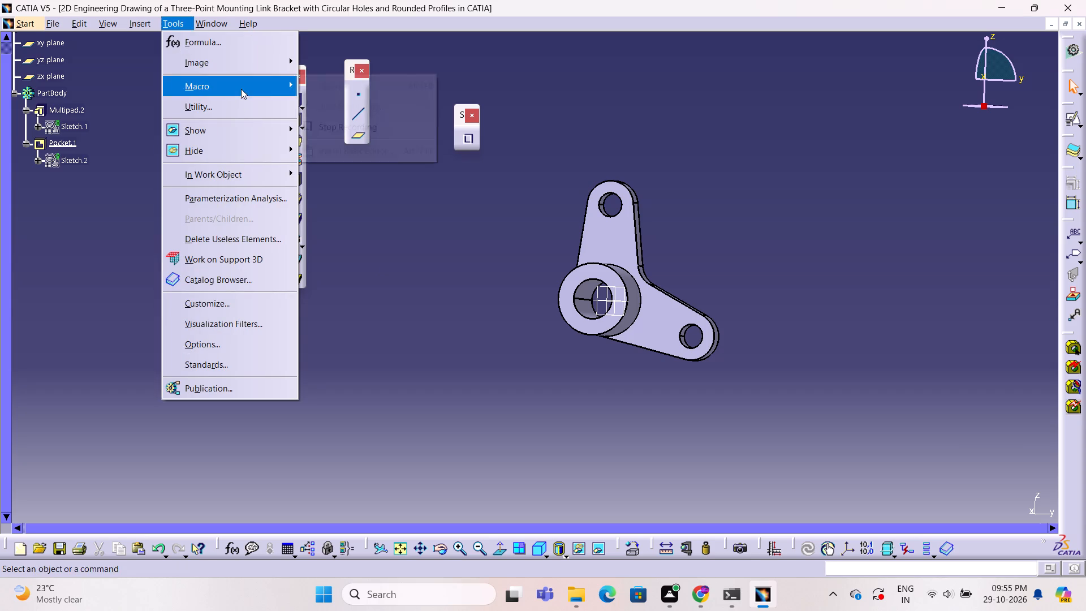
pyautogui.click(241, 89)
pyautogui.click(390, 126)
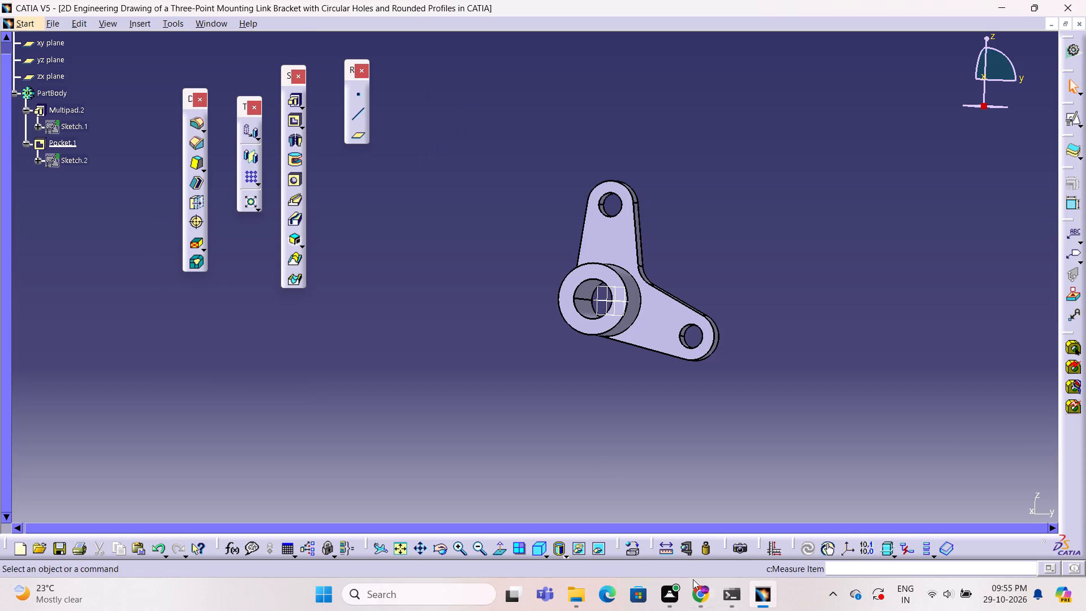